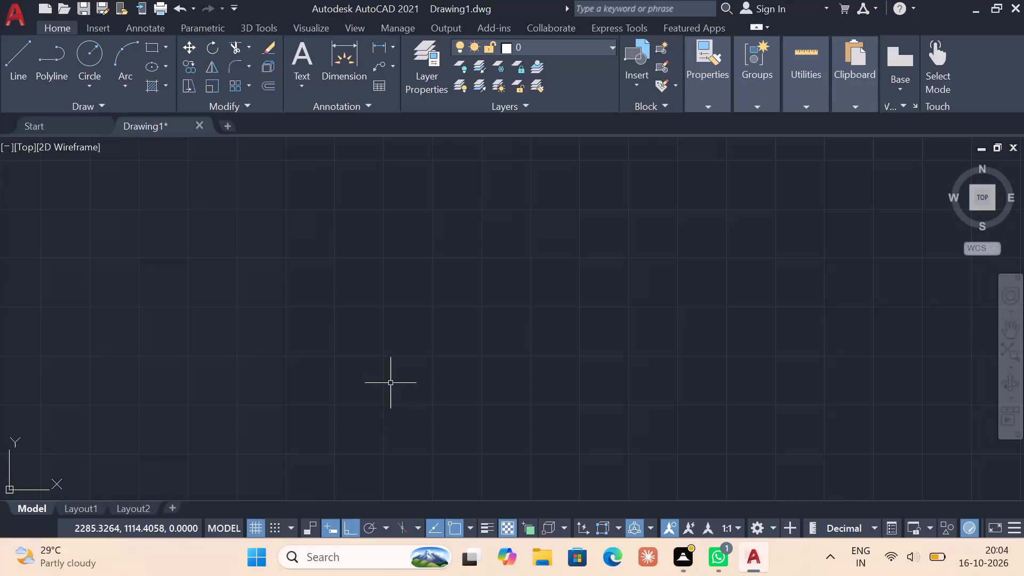
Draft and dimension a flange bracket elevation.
Set the drawing units' length precision to one decimal place (0.0).
type("units")
key("Return")
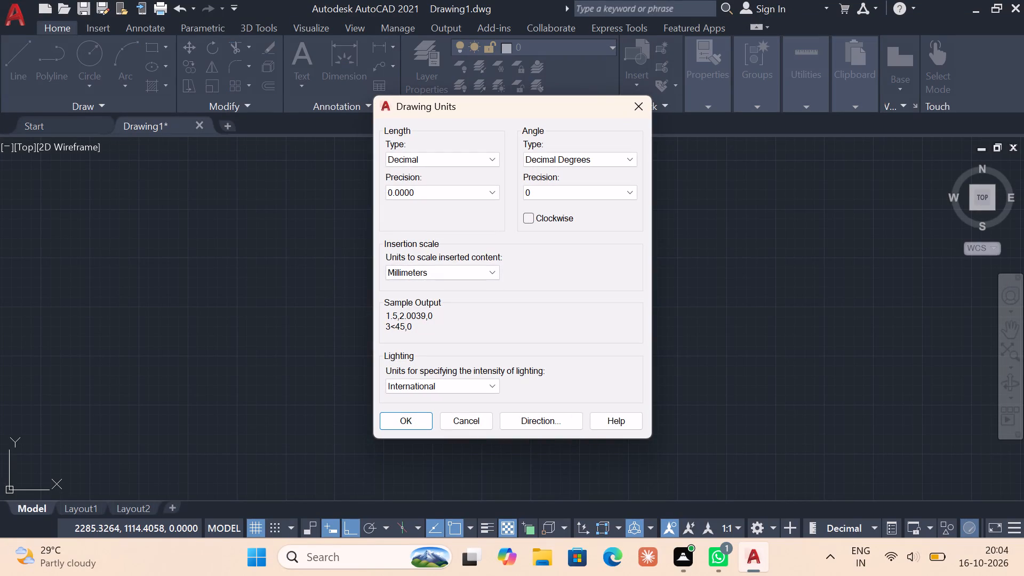
left_click(466, 199)
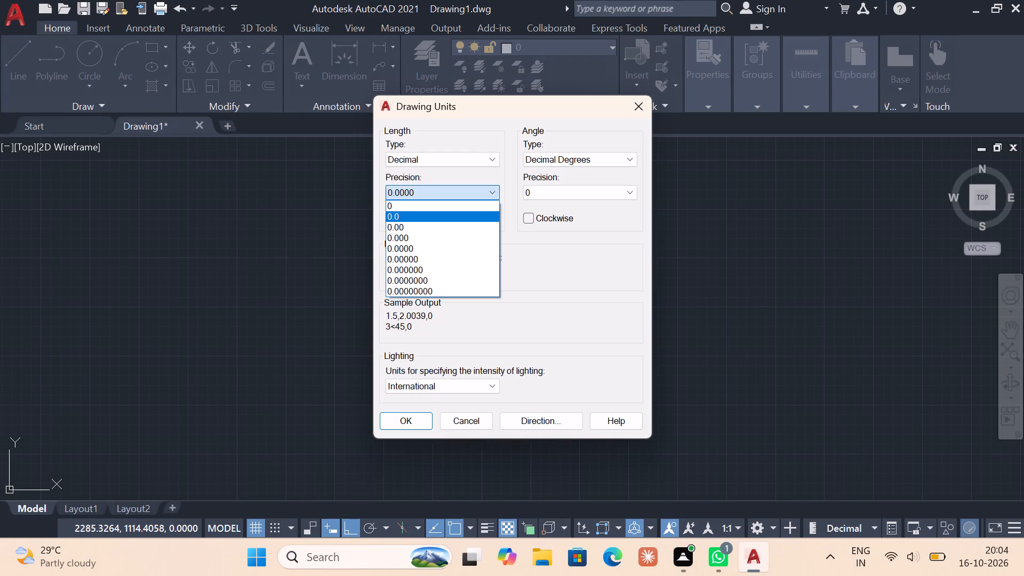
left_click(439, 221)
left_click(418, 420)
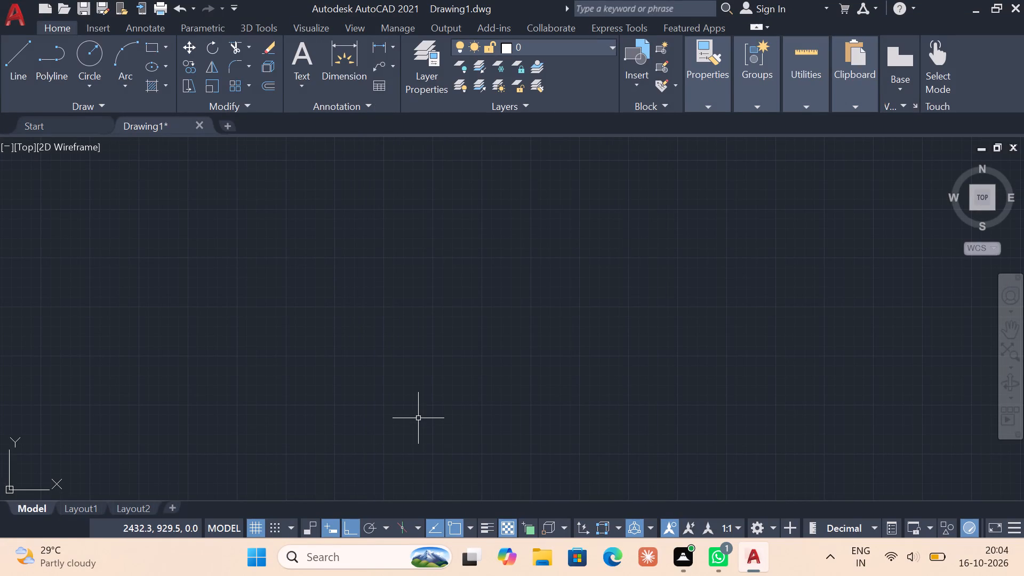
Modify the ISO-25 dimension style to 0.0 linear precision with a period decimal separator, and make it the current style.
key("d")
key("Return")
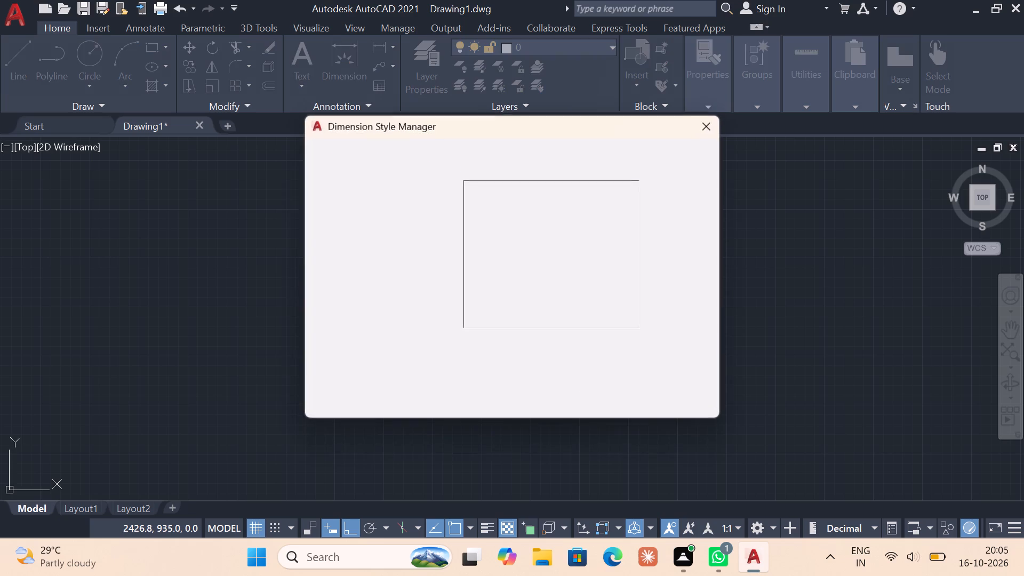
double_click(700, 238)
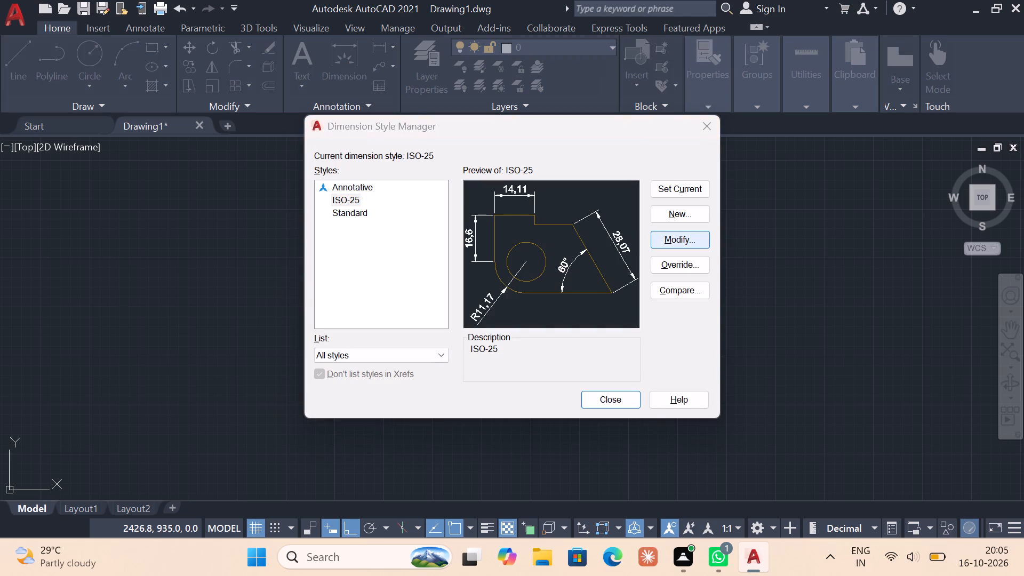
left_click(458, 143)
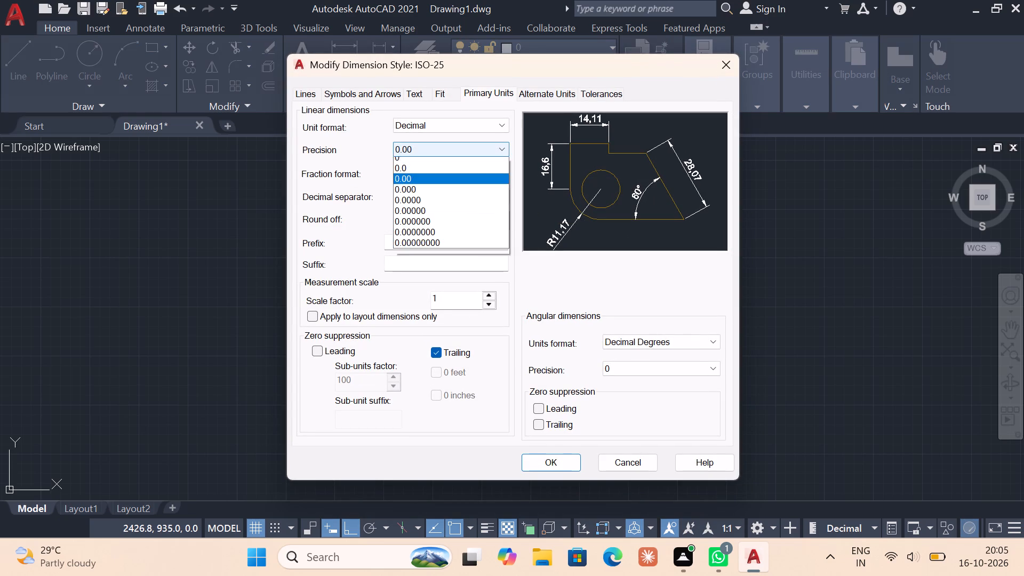
left_click(440, 169)
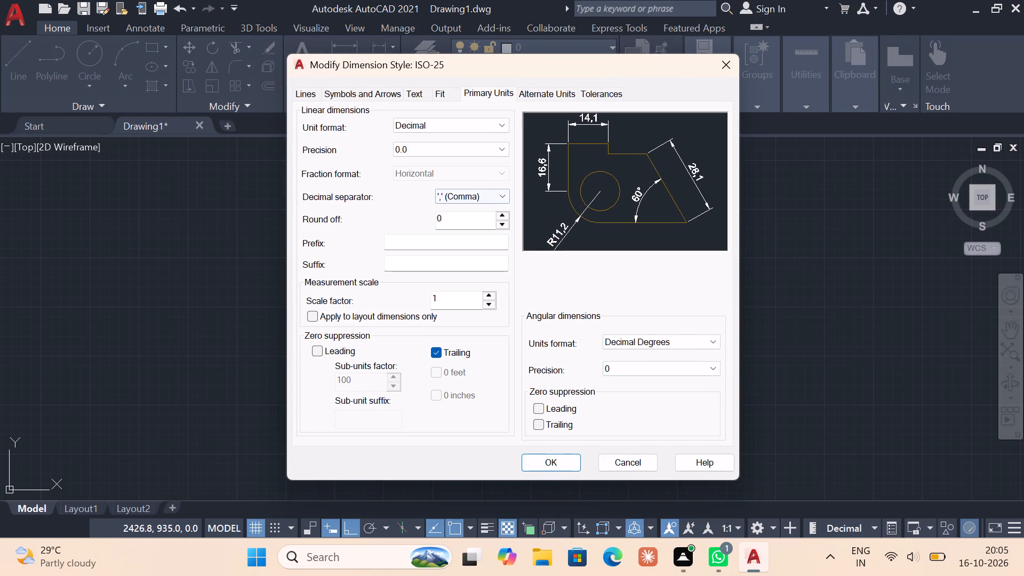
left_click(477, 198)
left_click(474, 209)
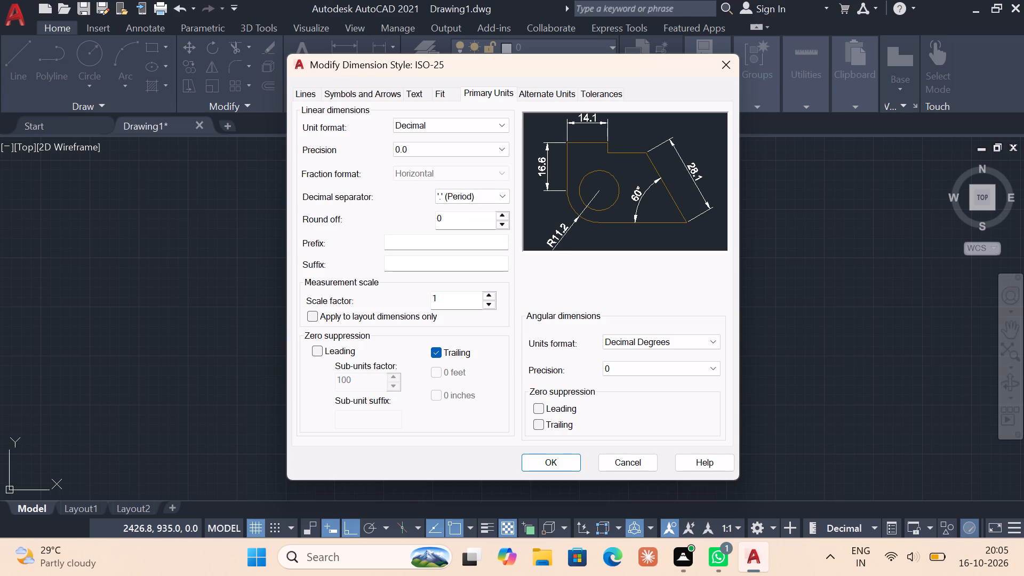
left_click(546, 467)
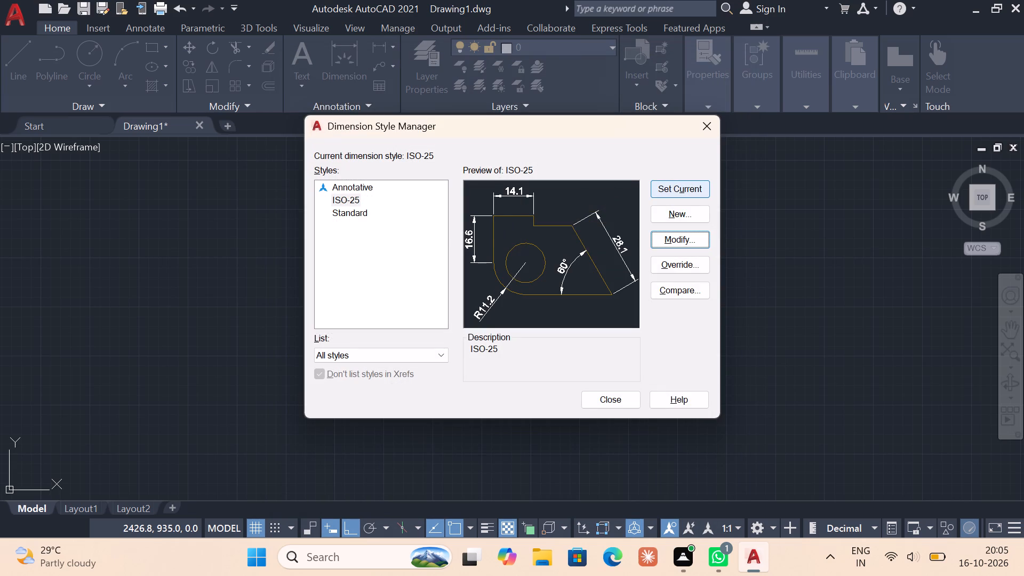
left_click(689, 189)
left_click(689, 191)
left_click(612, 406)
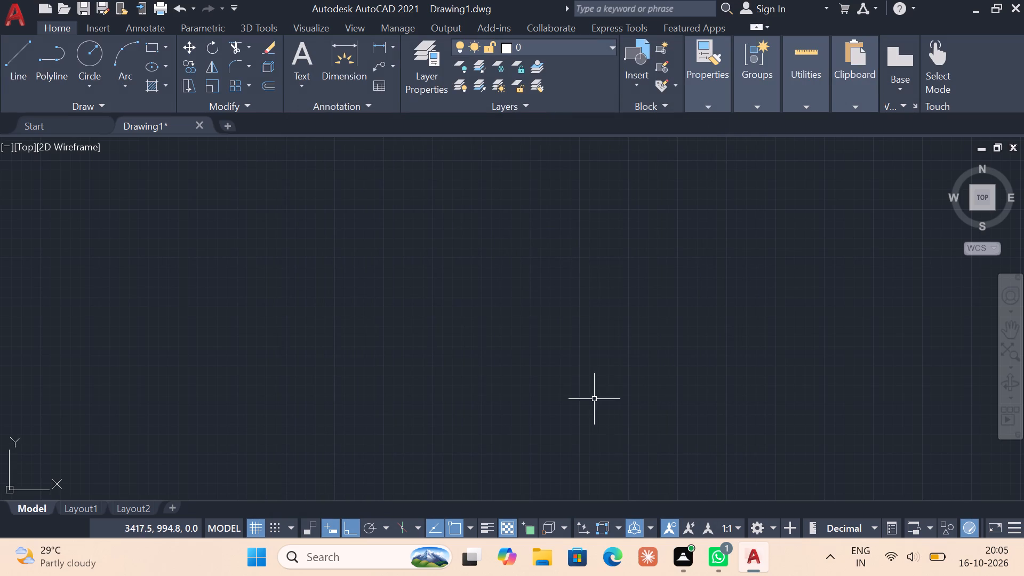
Draw a circle of diameter 28 in the empty drawing area using the centre and diameter method.
left_click(88, 86)
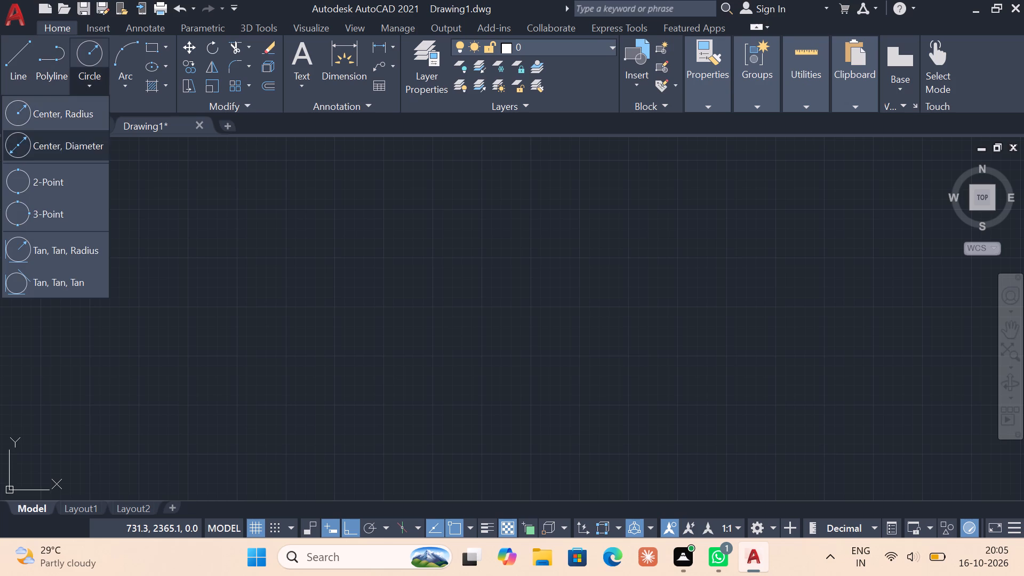
left_click(73, 138)
left_click(416, 306)
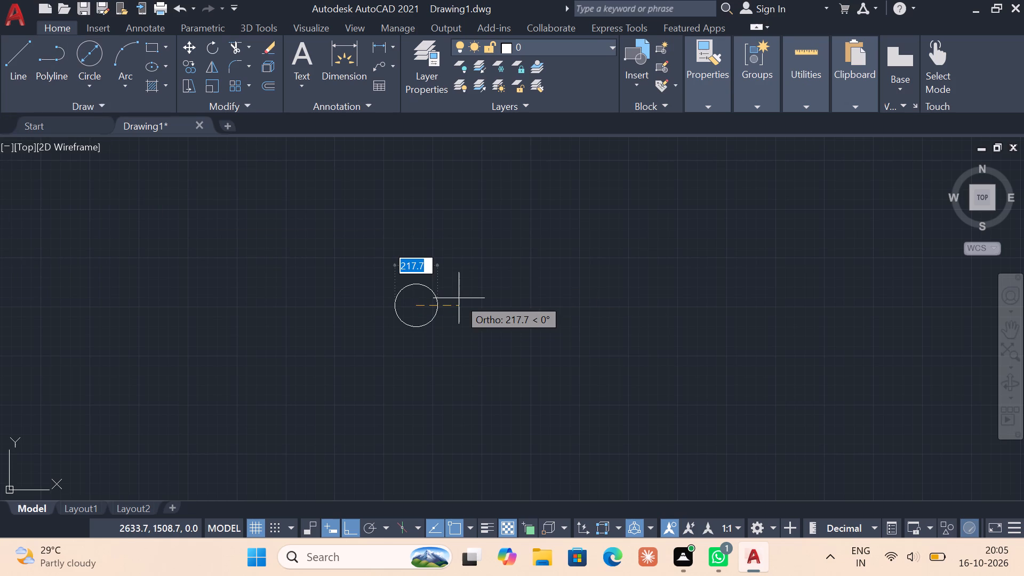
key("1")
key("BackSpace")
type("28")
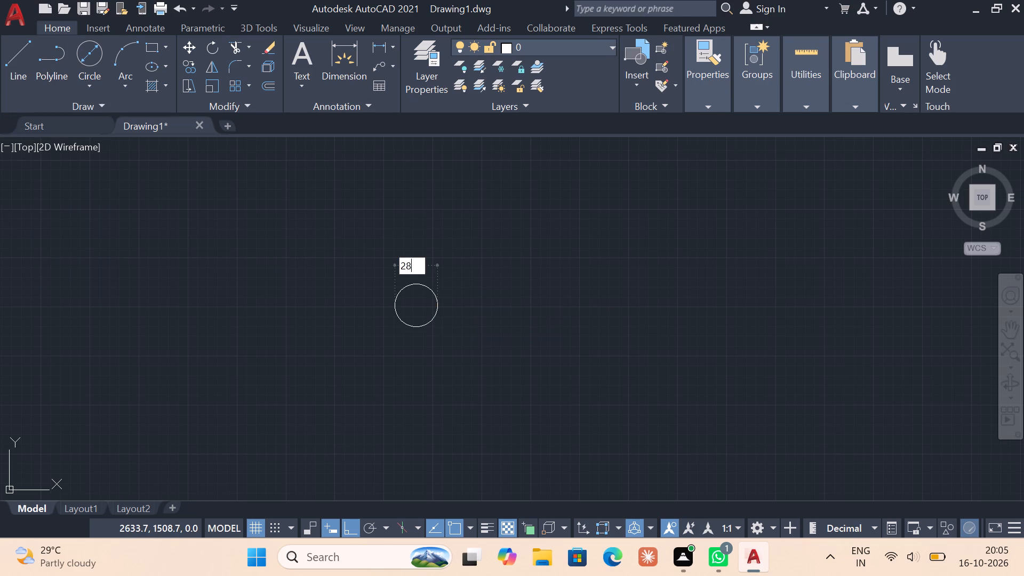
key("Return")
key("Escape")
Draw a concentric circle of radius 24 around the 28 mm diameter circle.
middle_click(354, 275)
middle_click(354, 275)
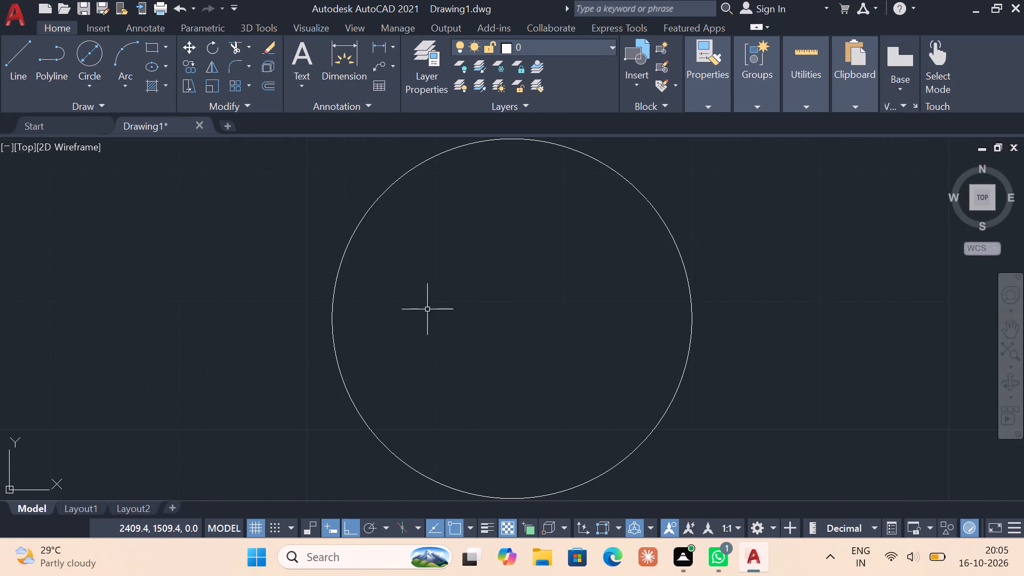
scroll(428, 310, "down", 1)
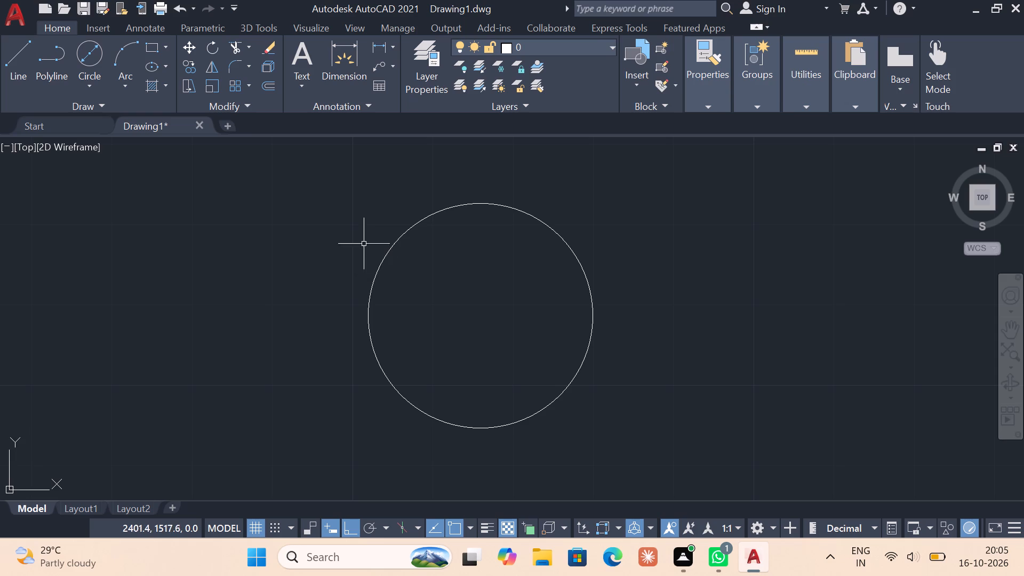
left_click(91, 88)
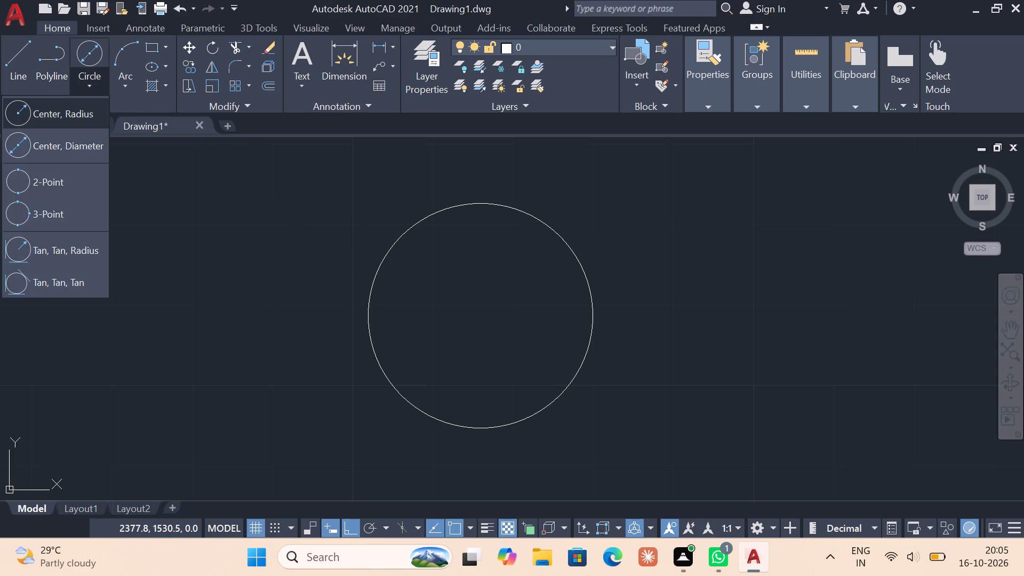
left_click(81, 109)
left_click(482, 313)
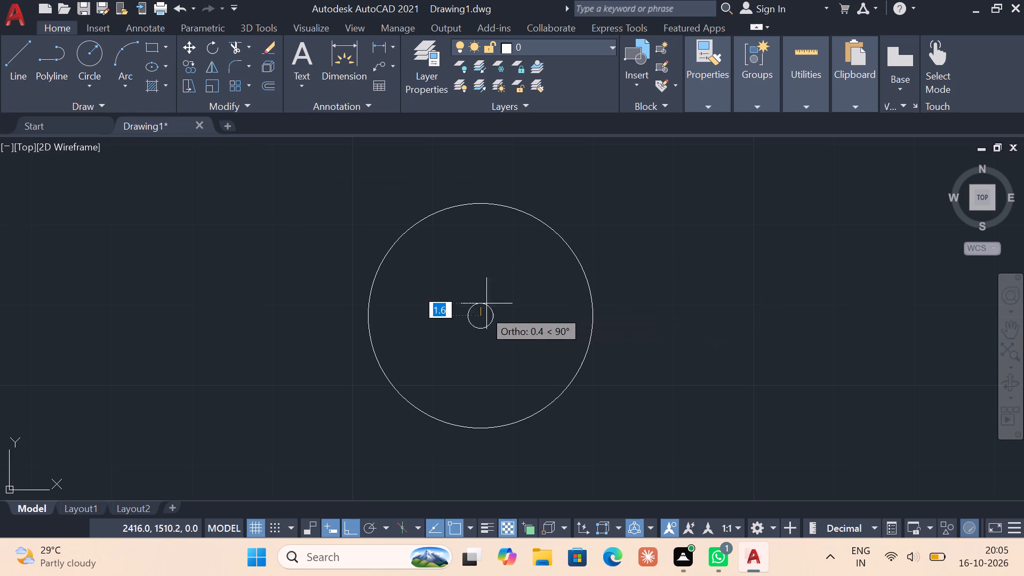
type("24")
key("Return")
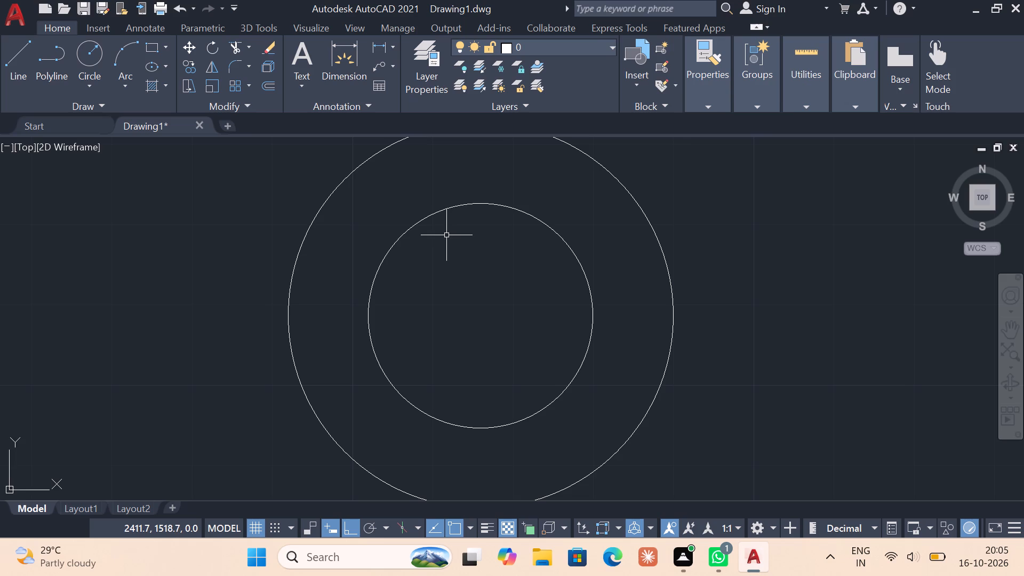
key("Escape")
key("Escape")
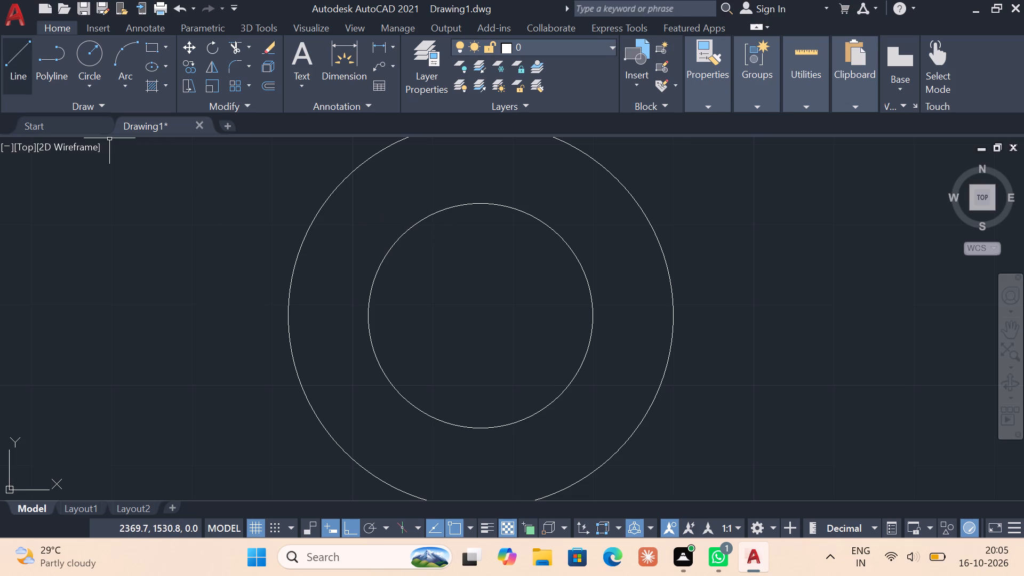
Draw a horizontal line across the inner circle from its left quadrant to its right quadrant.
left_click(22, 85)
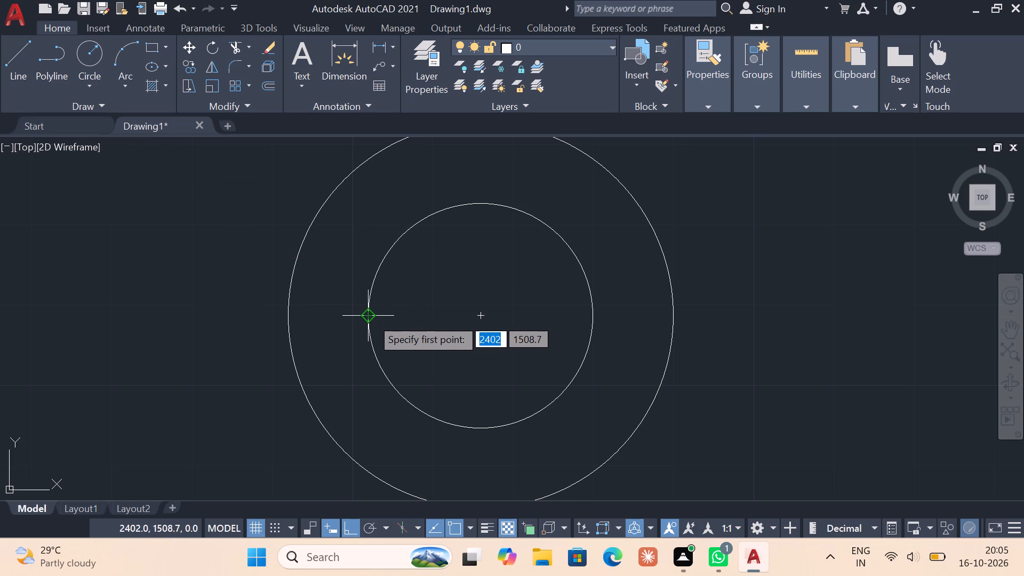
left_click(371, 318)
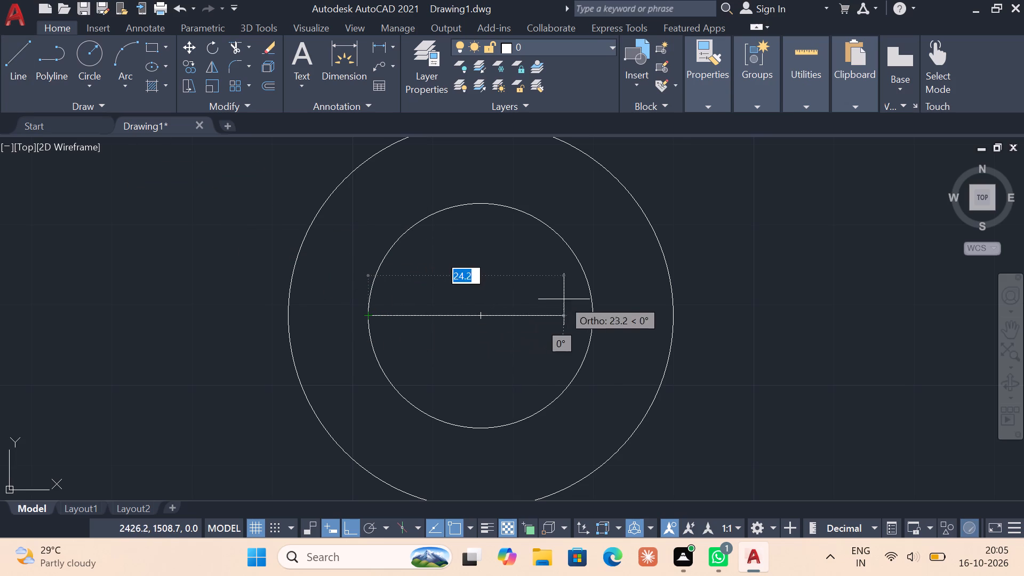
left_click(596, 317)
key("Escape")
key("Escape")
key("Escape")
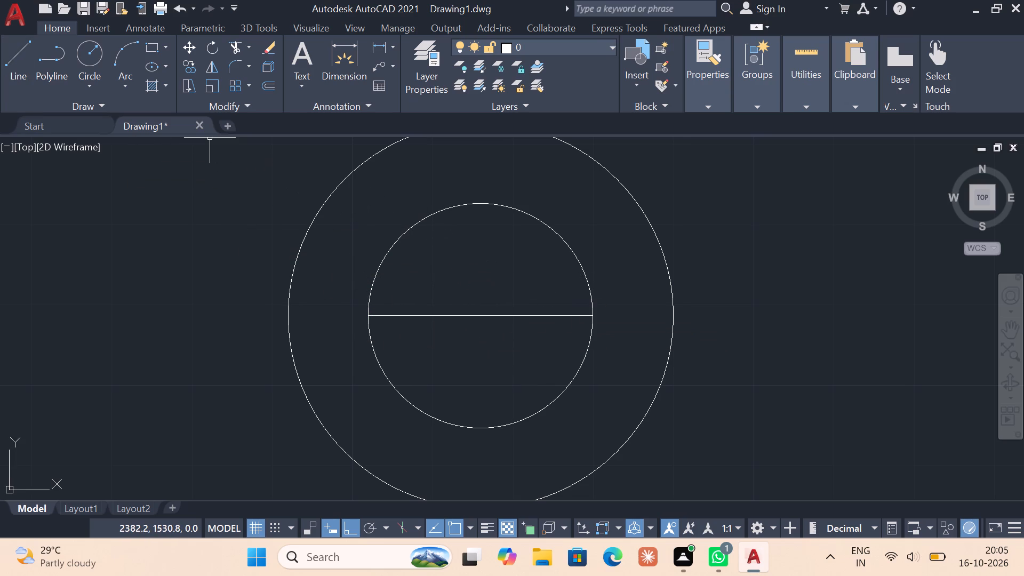
key("Escape")
Draw a circle of radius 4 centred on the left end of the horizontal line.
left_click(95, 81)
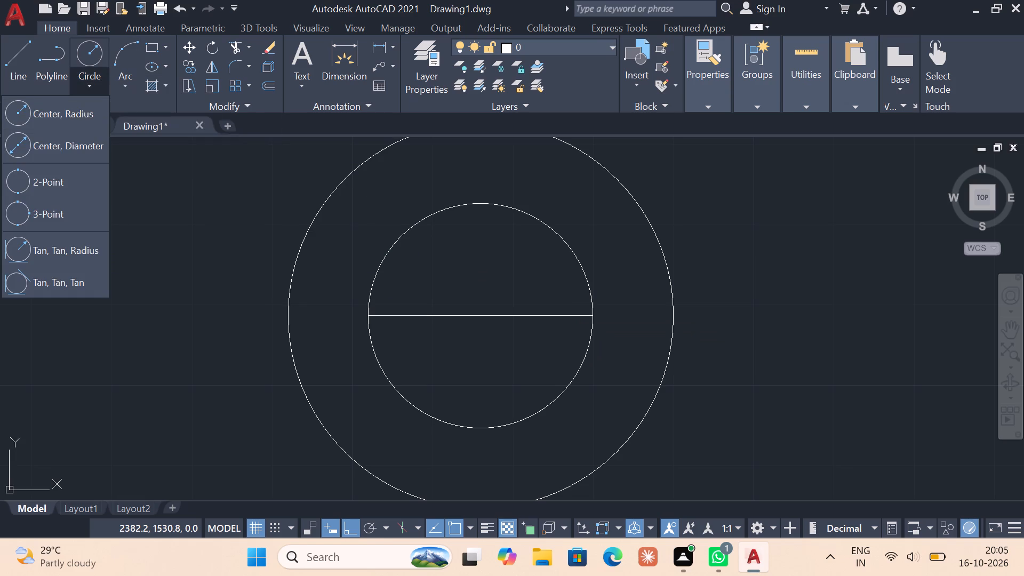
left_click(87, 121)
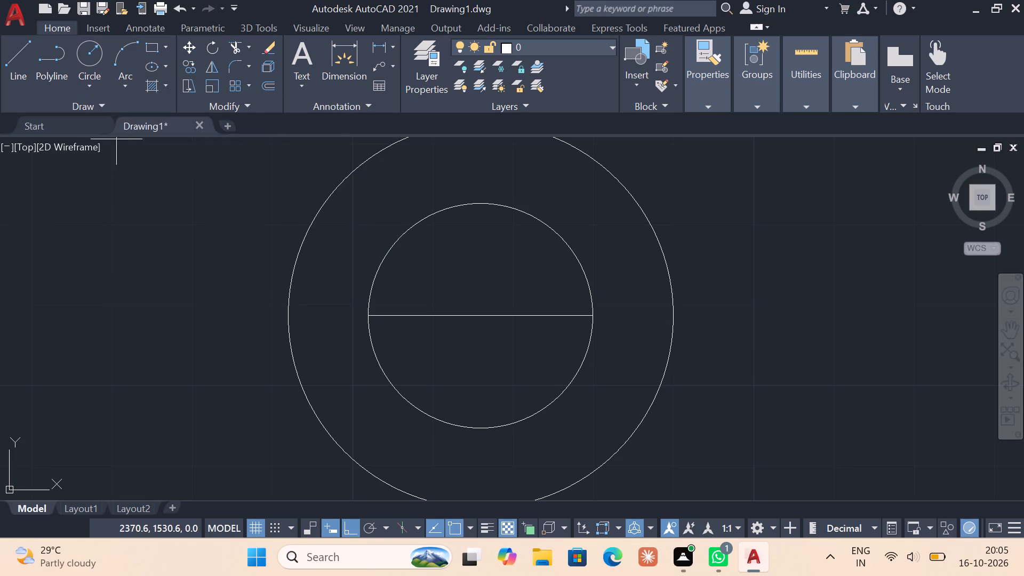
left_click(367, 316)
key("4")
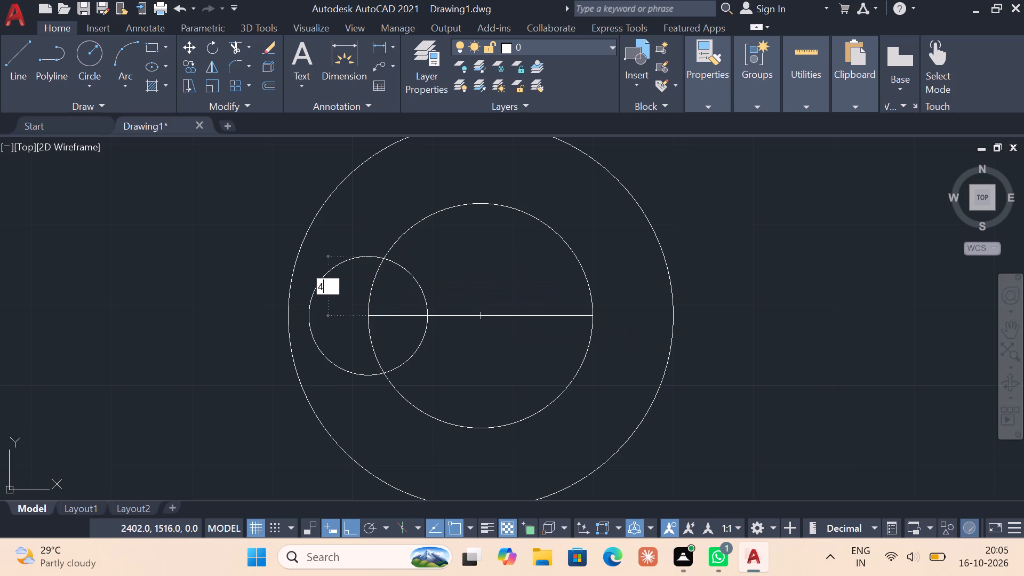
key("Return")
key("Escape")
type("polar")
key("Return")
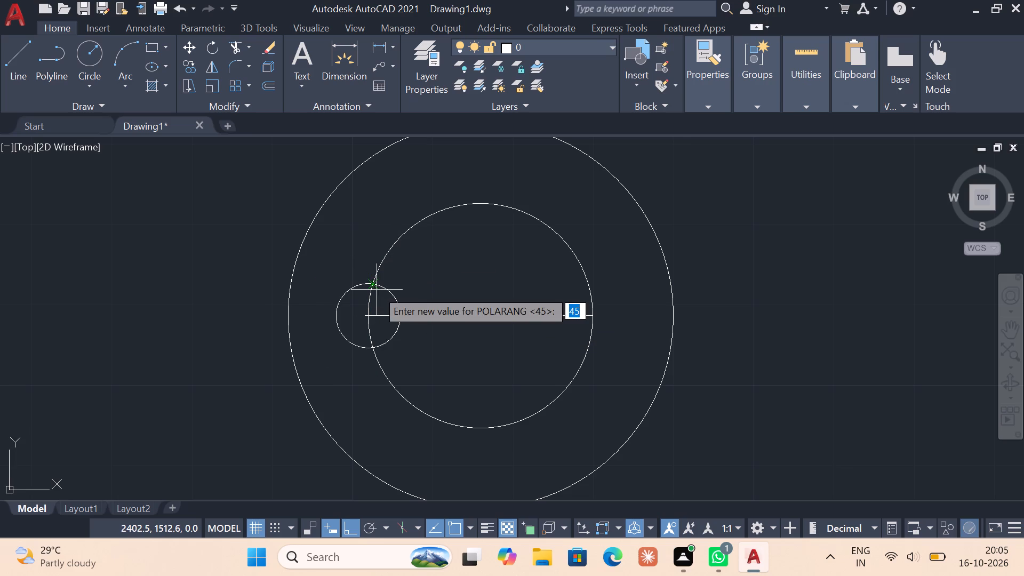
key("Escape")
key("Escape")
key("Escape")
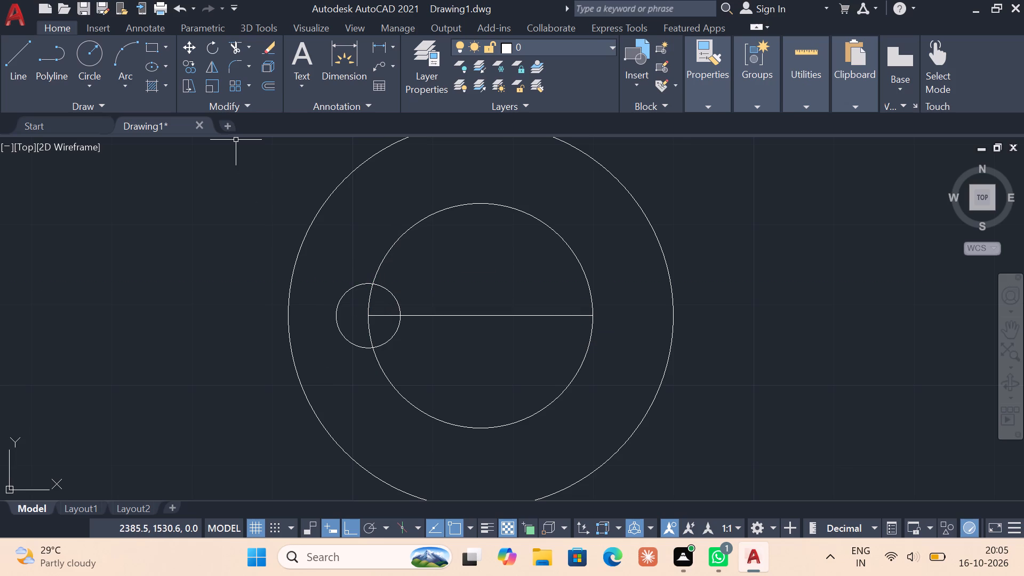
Create a polar array of the radius 4 circle about the large circles' centre, with 6 items filling 360 degrees.
left_click(247, 83)
left_click(210, 178)
left_click(385, 290)
right_click(385, 290)
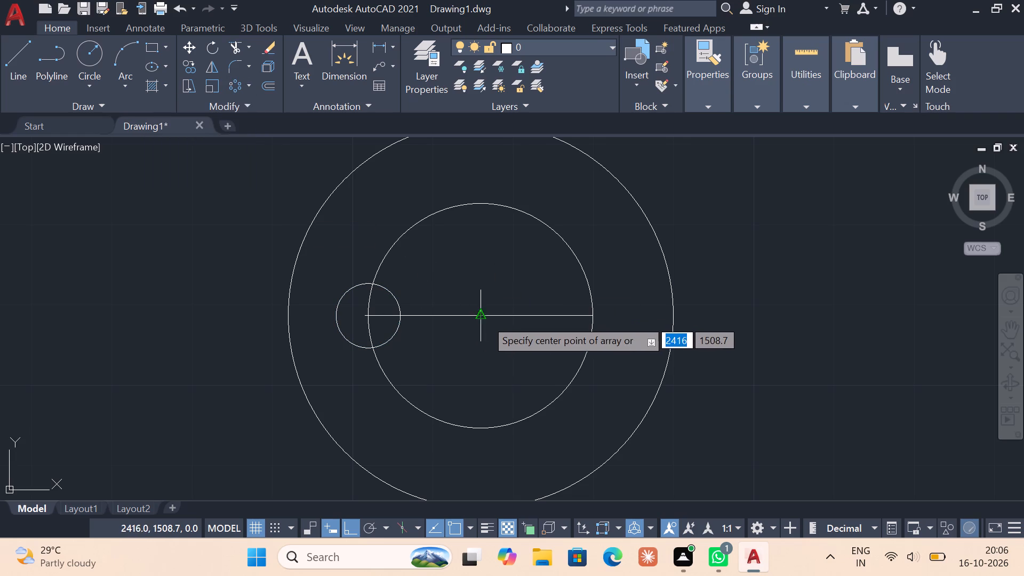
left_click(482, 316)
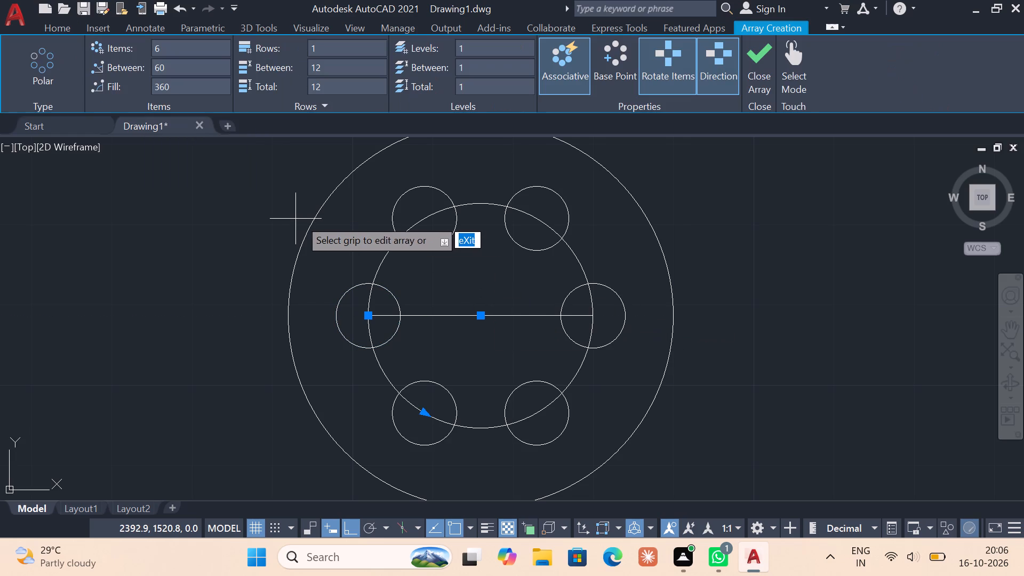
left_click(746, 72)
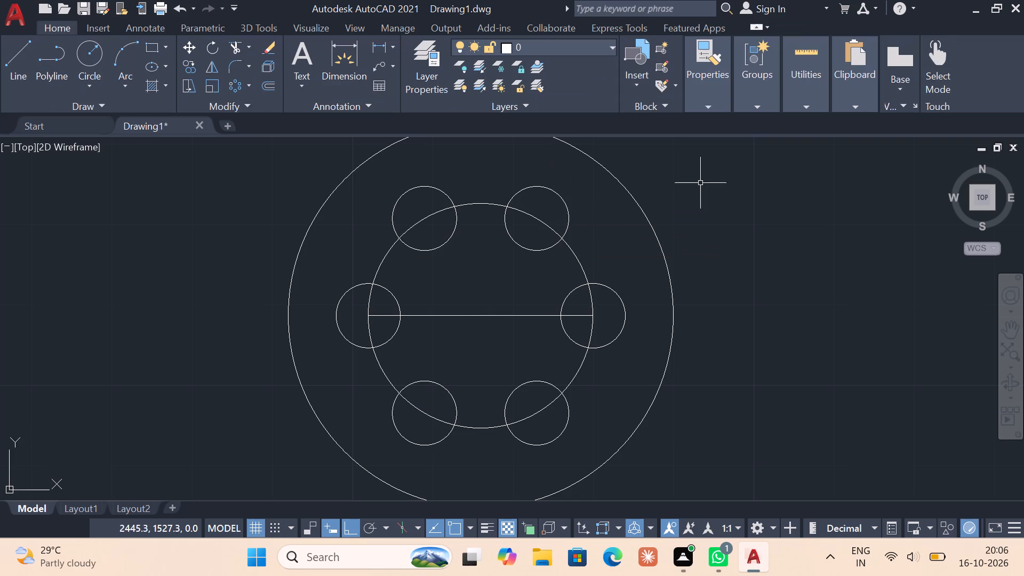
Delete the horizontal line across the inner circle.
left_click(484, 338)
left_click(463, 287)
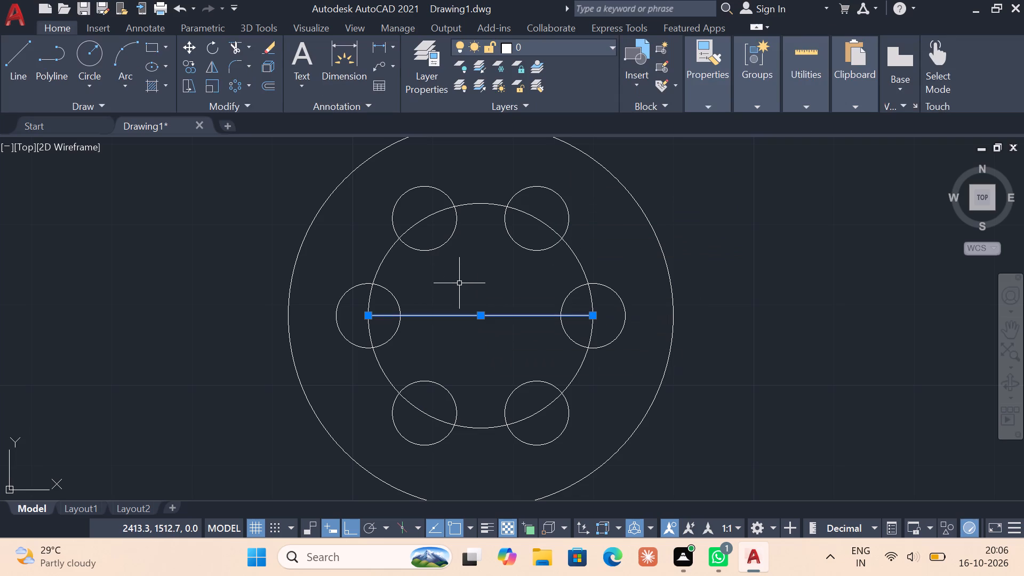
key("Delete")
key("Escape")
left_click(12, 68)
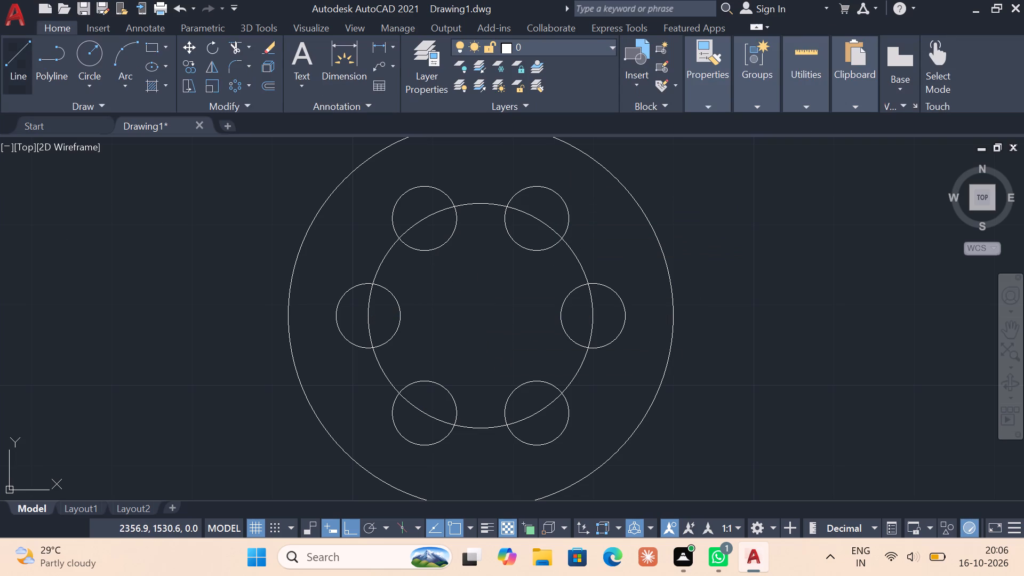
key("Escape")
Load the ACAD_ISO08W100 long-dash short-dash linetype and make it the current linetype.
left_click(722, 105)
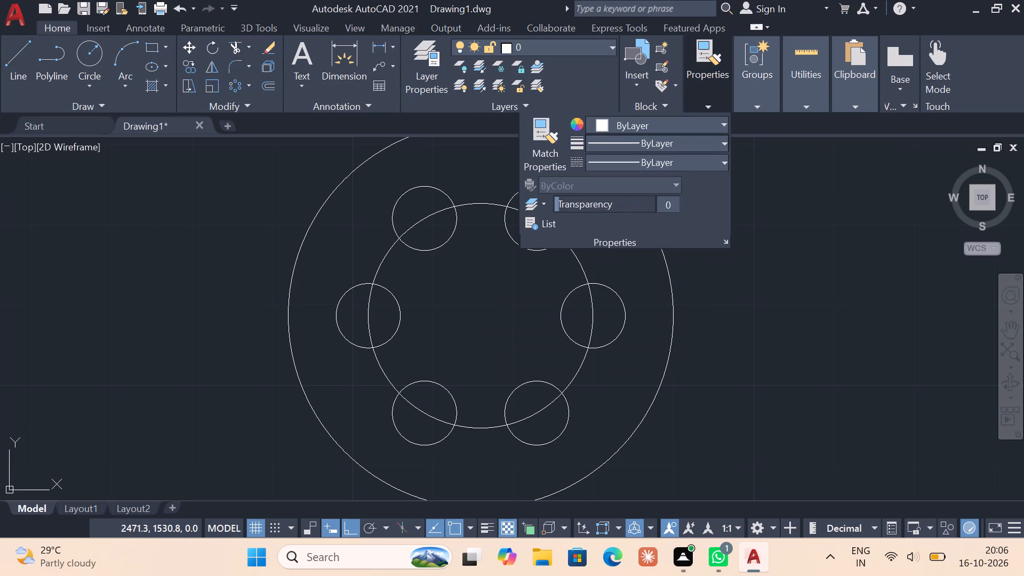
left_click(670, 166)
left_click(668, 240)
left_click(638, 135)
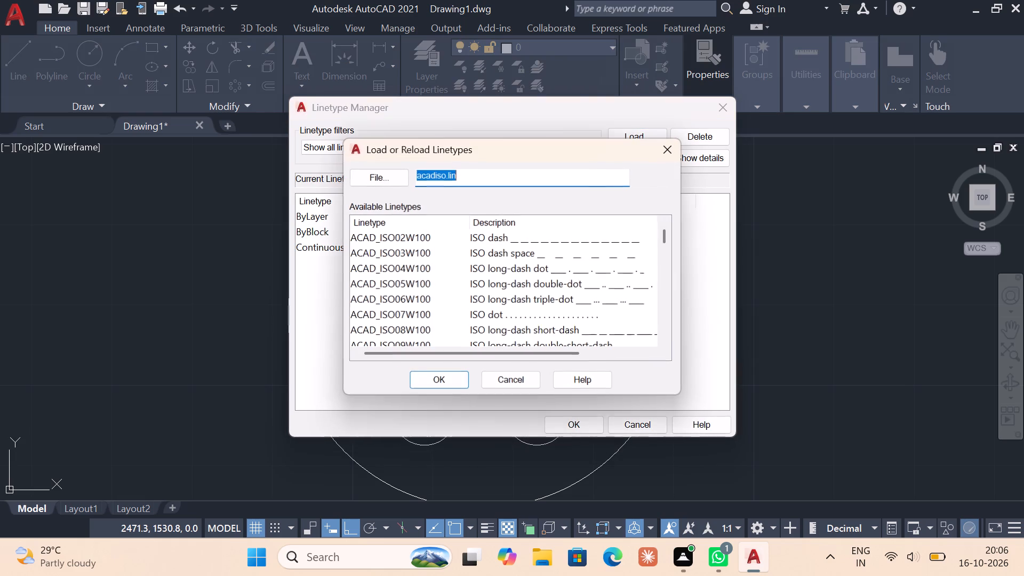
left_click(629, 334)
left_click(434, 382)
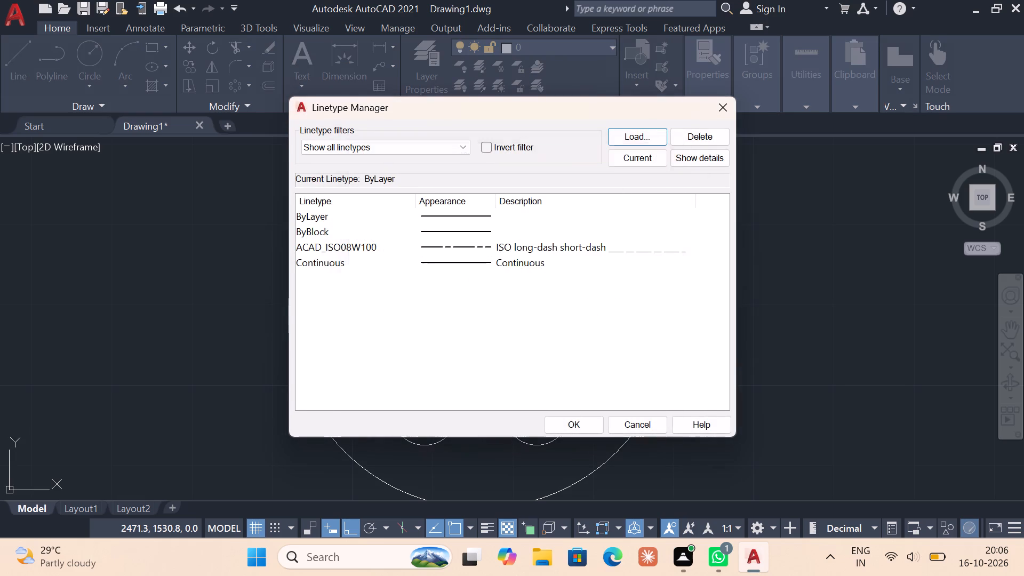
left_click(621, 246)
left_click(642, 157)
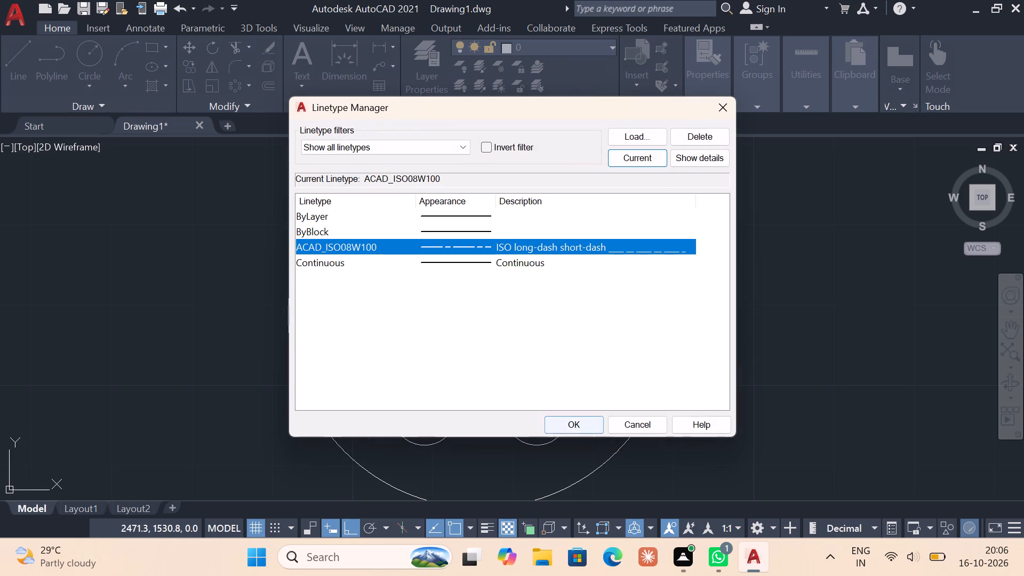
left_click(565, 421)
Draw a horizontal centre line through the circles' centre, extending beyond both sides of the radius 24 circle.
left_click(15, 77)
scroll(227, 197, "down", 1)
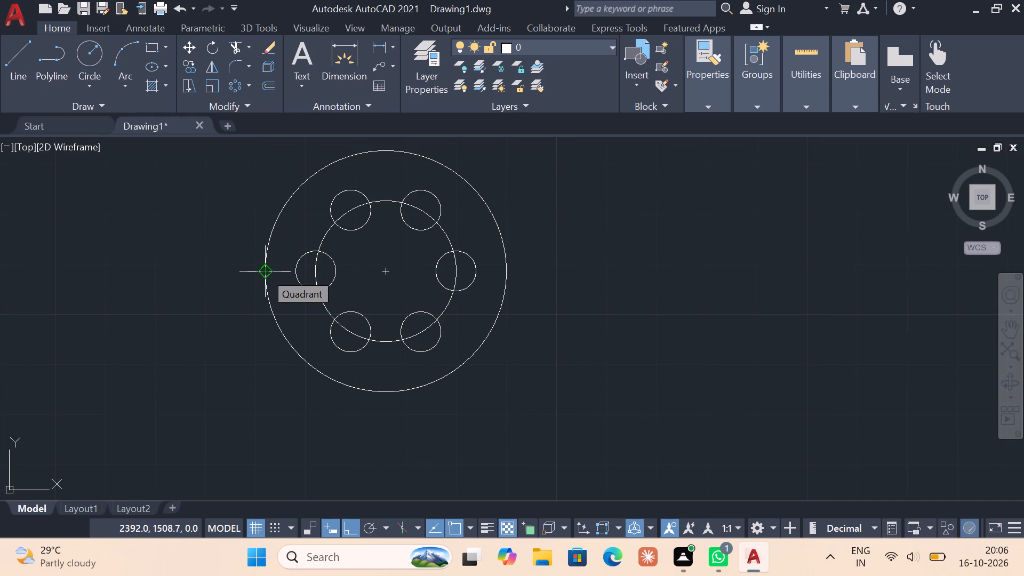
left_click(208, 270)
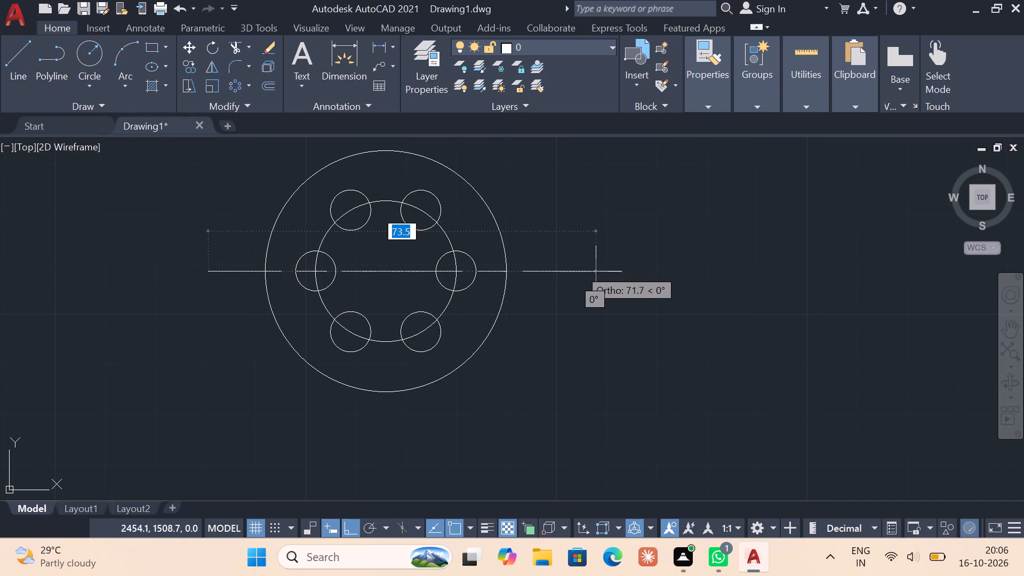
left_click(607, 273)
key("Escape")
key("Escape")
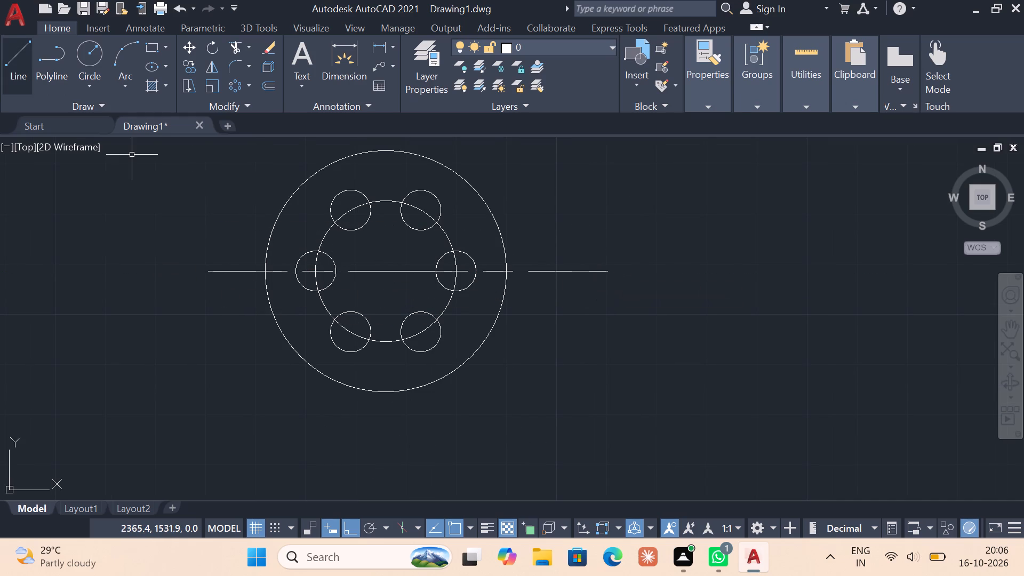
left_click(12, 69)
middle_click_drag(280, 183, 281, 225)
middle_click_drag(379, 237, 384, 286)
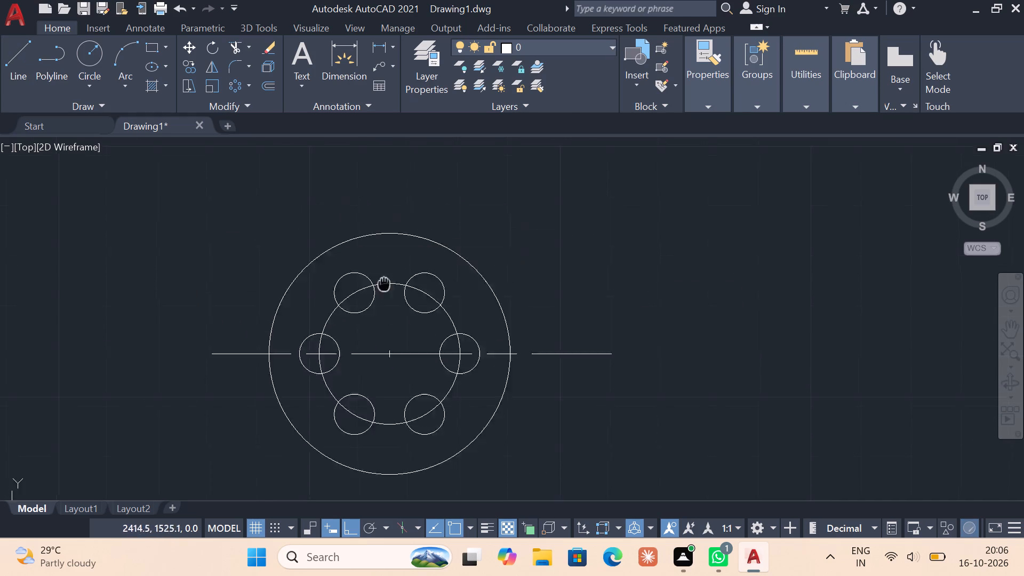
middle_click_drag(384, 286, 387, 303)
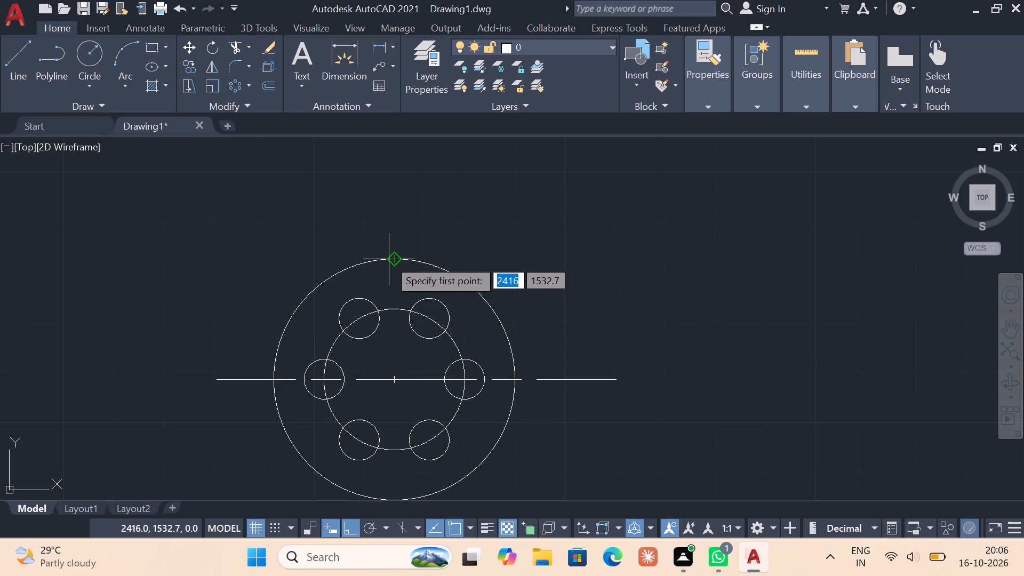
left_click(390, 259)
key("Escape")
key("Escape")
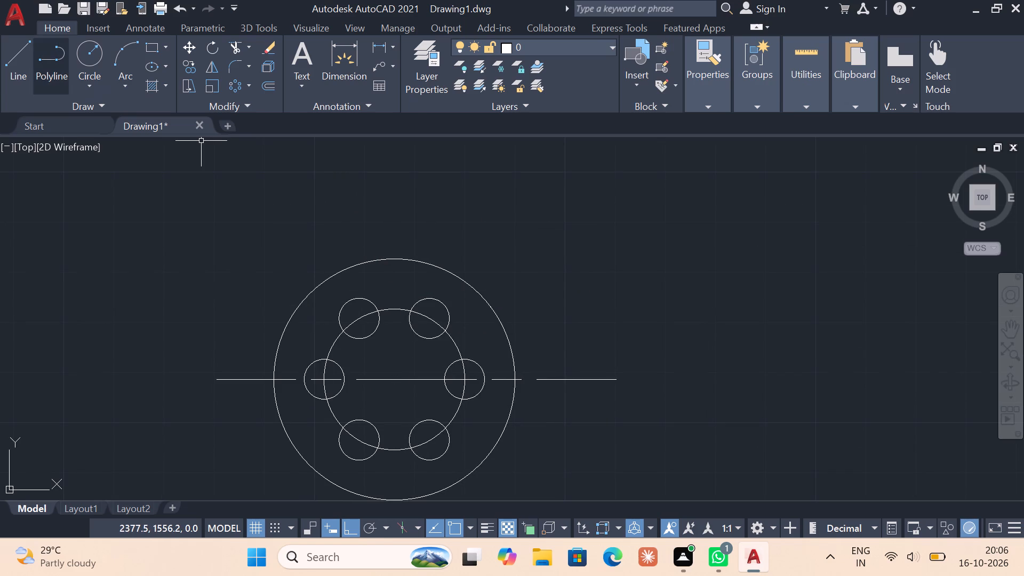
Draw a vertical centre line through the circles' centre, extending above and below the radius 24 circle.
left_click(24, 69)
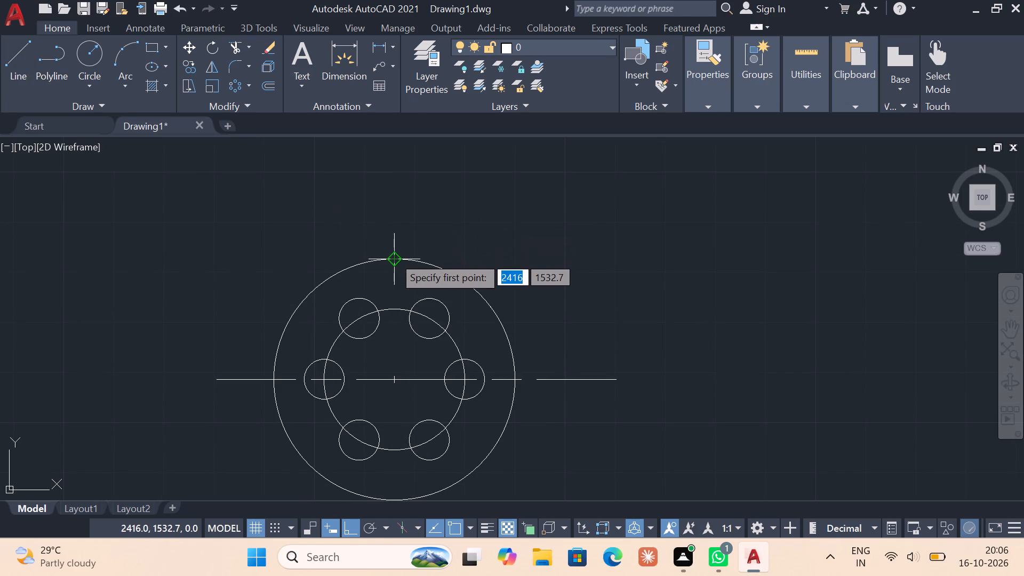
left_click(393, 183)
middle_click_drag(404, 274, 357, 160)
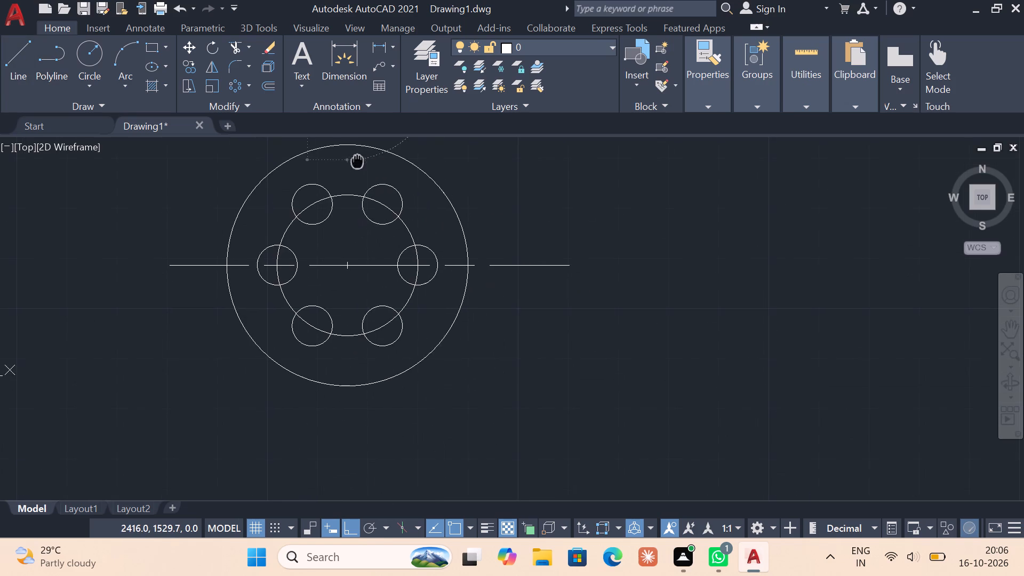
left_click(351, 419)
key("Escape")
middle_click_drag(353, 406, 359, 315)
key("Escape")
key("Escape")
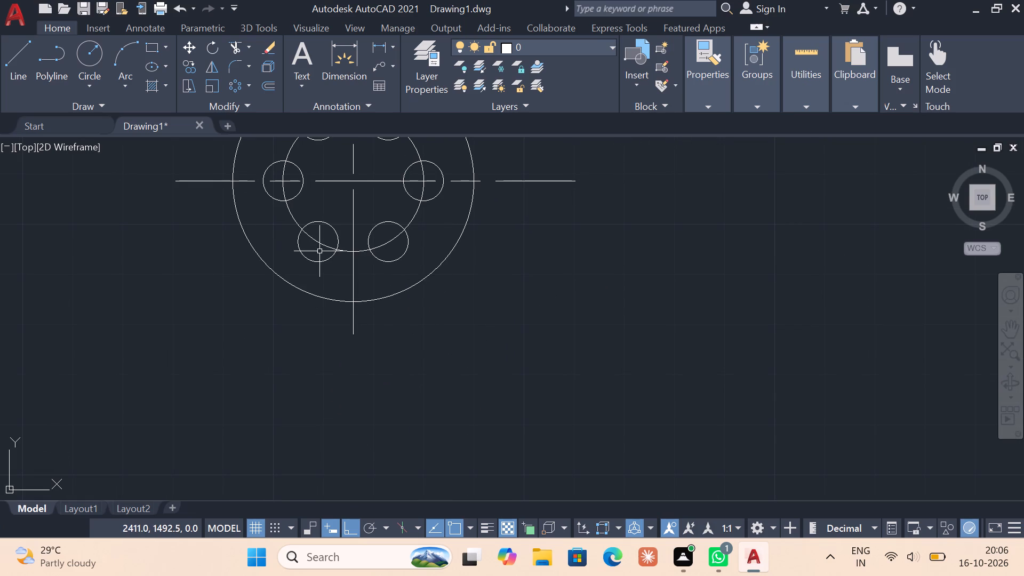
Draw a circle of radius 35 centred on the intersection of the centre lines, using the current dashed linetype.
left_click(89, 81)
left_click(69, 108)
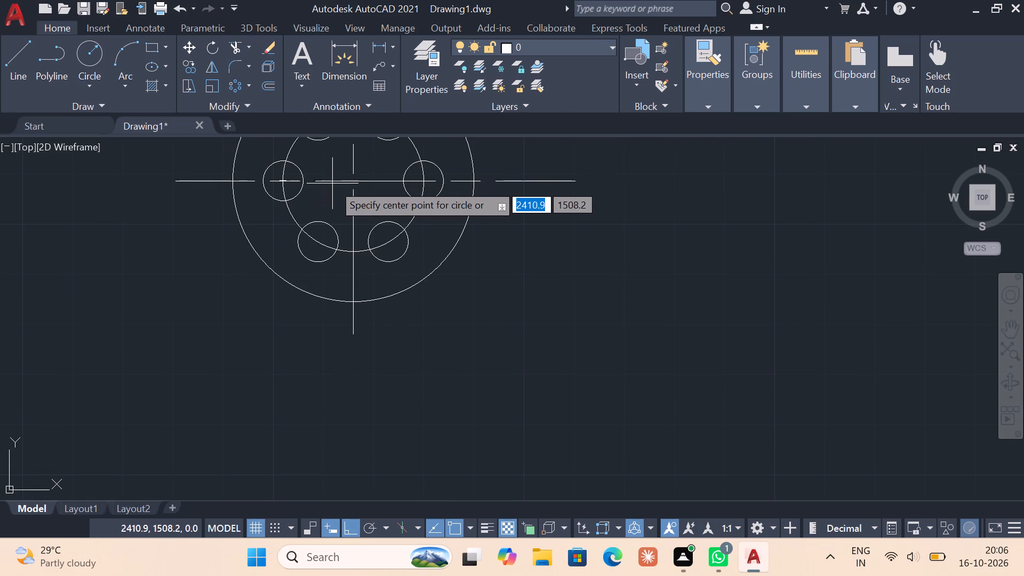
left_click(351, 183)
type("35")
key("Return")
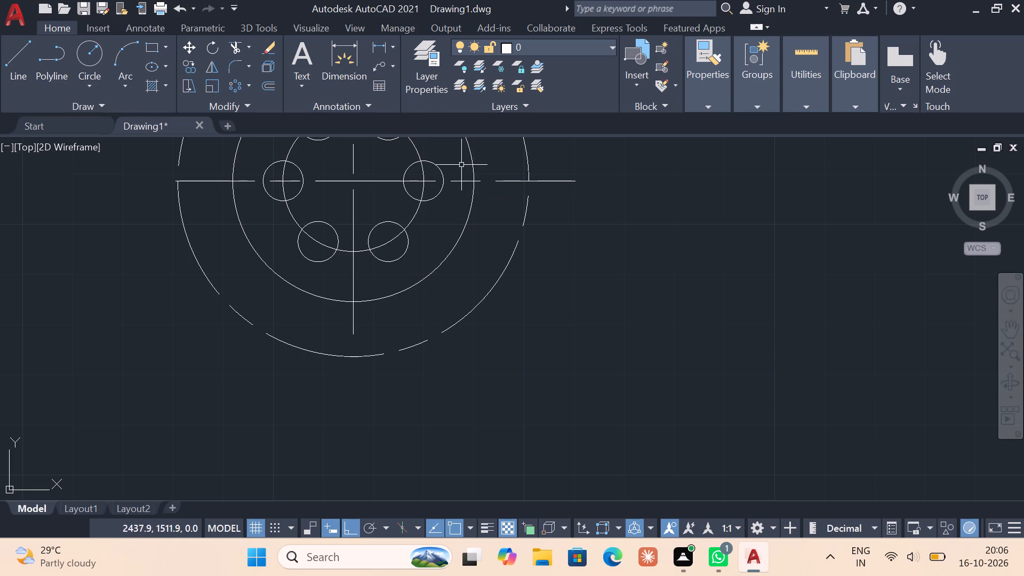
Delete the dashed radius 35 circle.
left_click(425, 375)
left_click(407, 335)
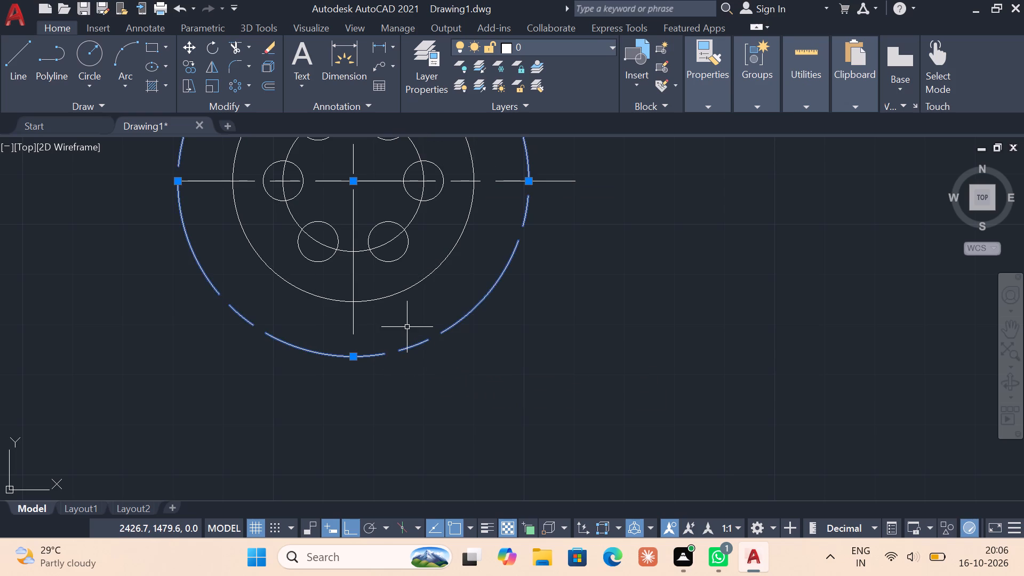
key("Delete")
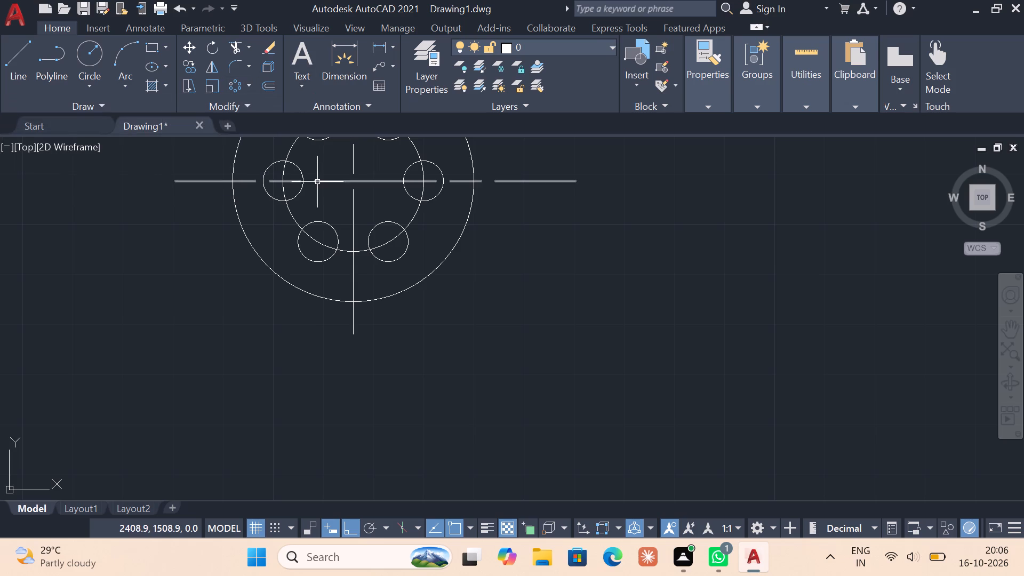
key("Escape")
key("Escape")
Set the current linetype to Continuous.
left_click(709, 105)
left_click(675, 158)
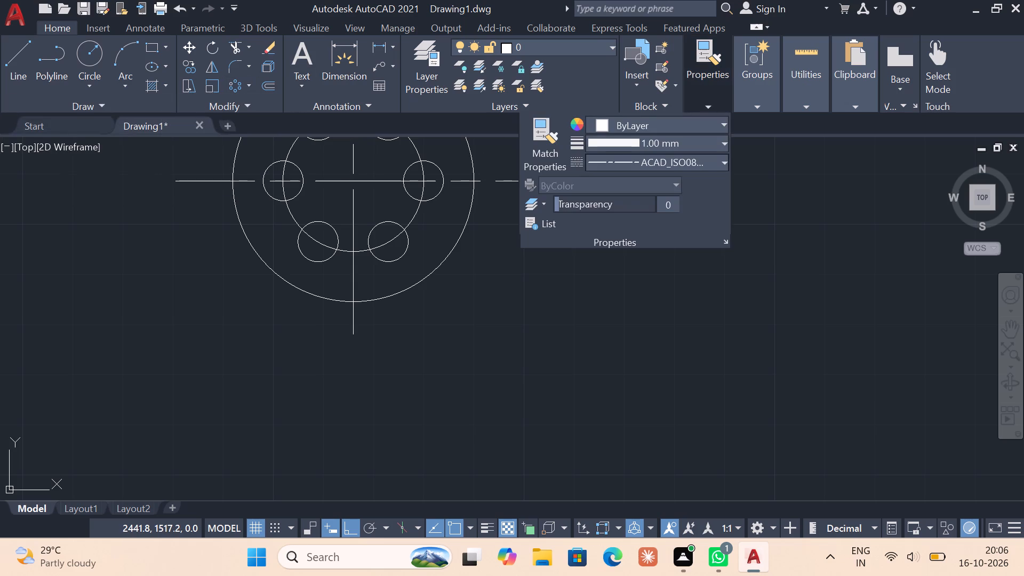
left_click(647, 239)
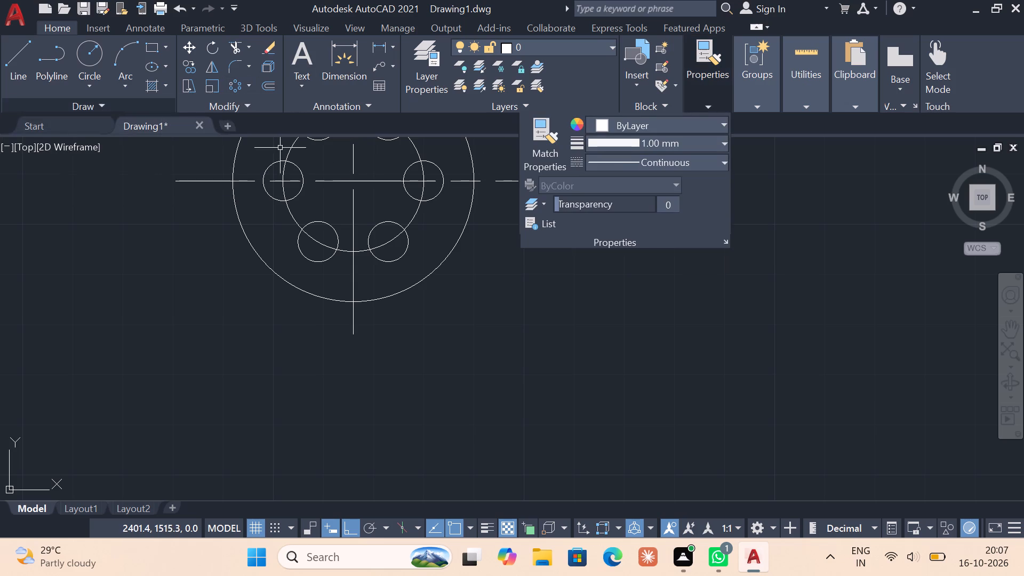
key("Escape")
Draw a circle of radius 35 centred on the intersection of the centre lines with the Continuous linetype.
left_click(98, 90)
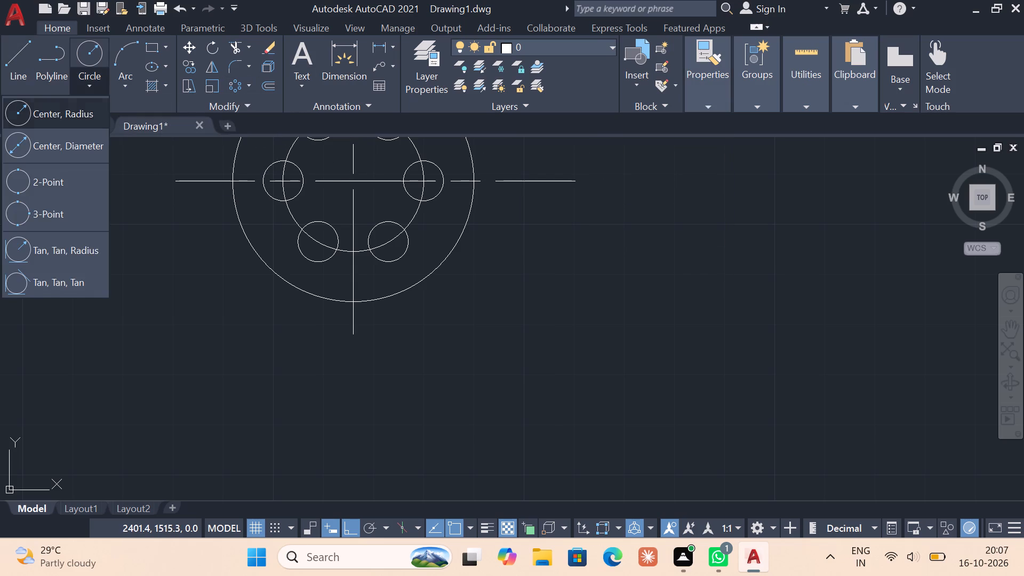
left_click(83, 106)
left_click(353, 177)
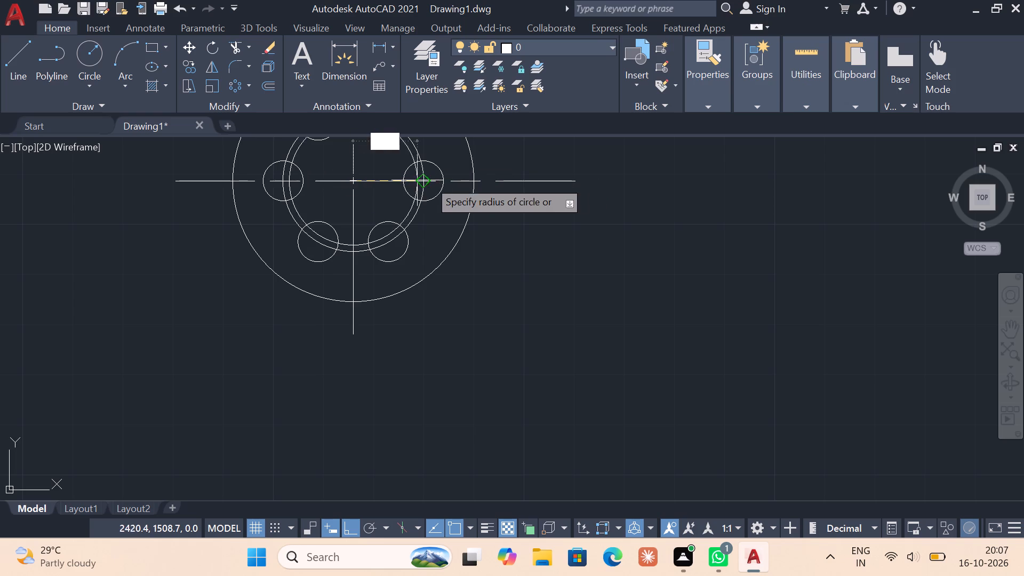
type("35")
key("Return")
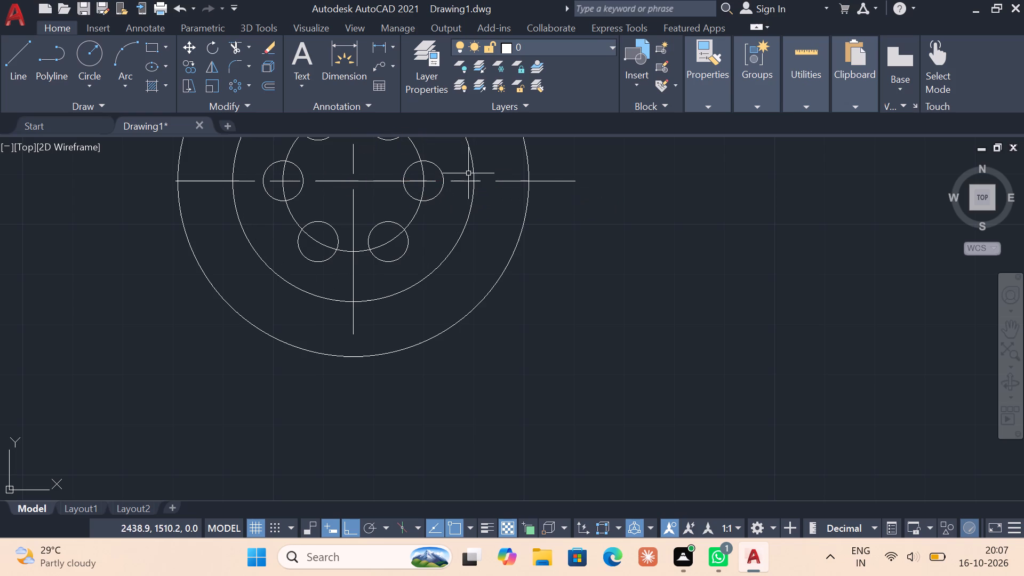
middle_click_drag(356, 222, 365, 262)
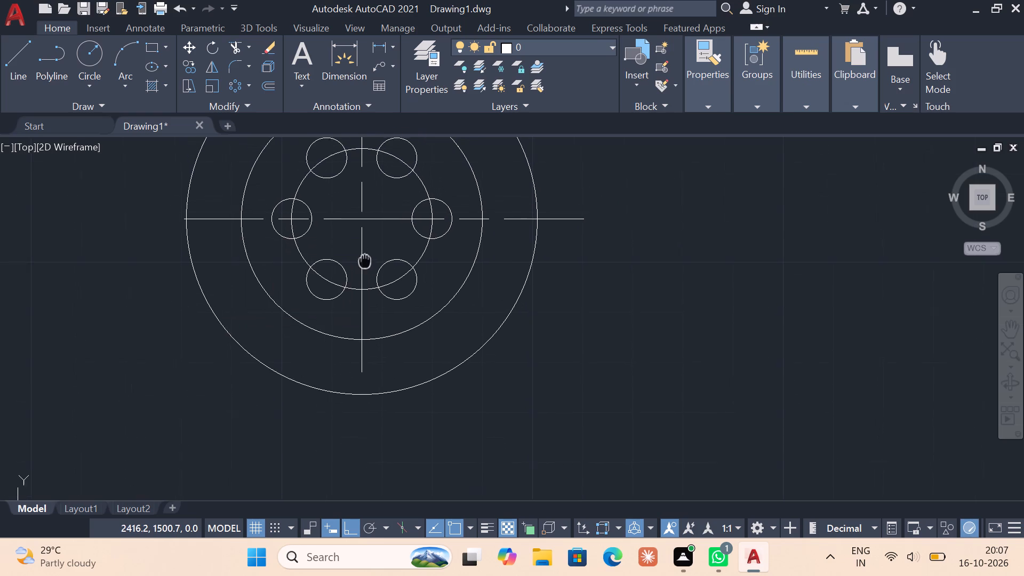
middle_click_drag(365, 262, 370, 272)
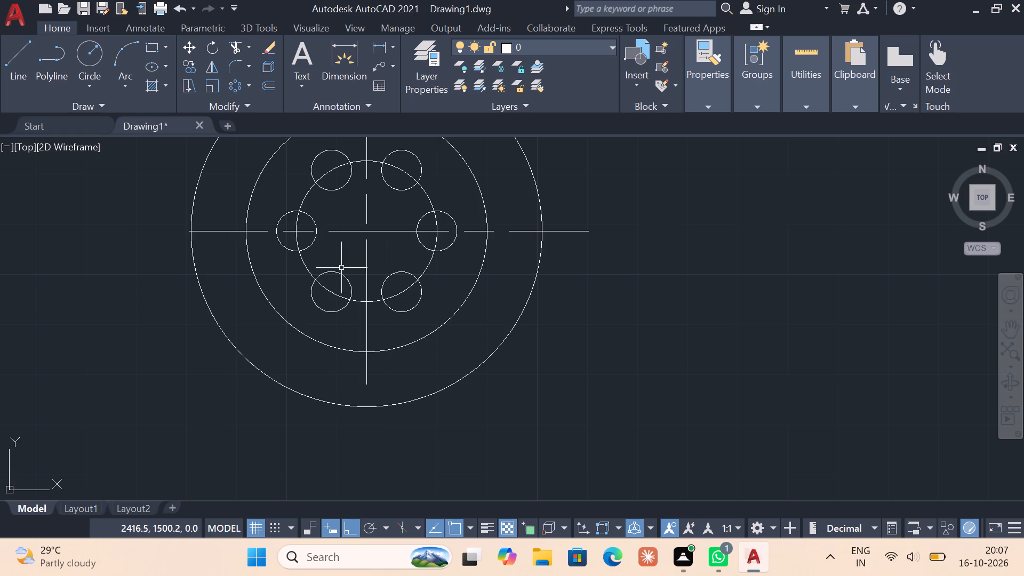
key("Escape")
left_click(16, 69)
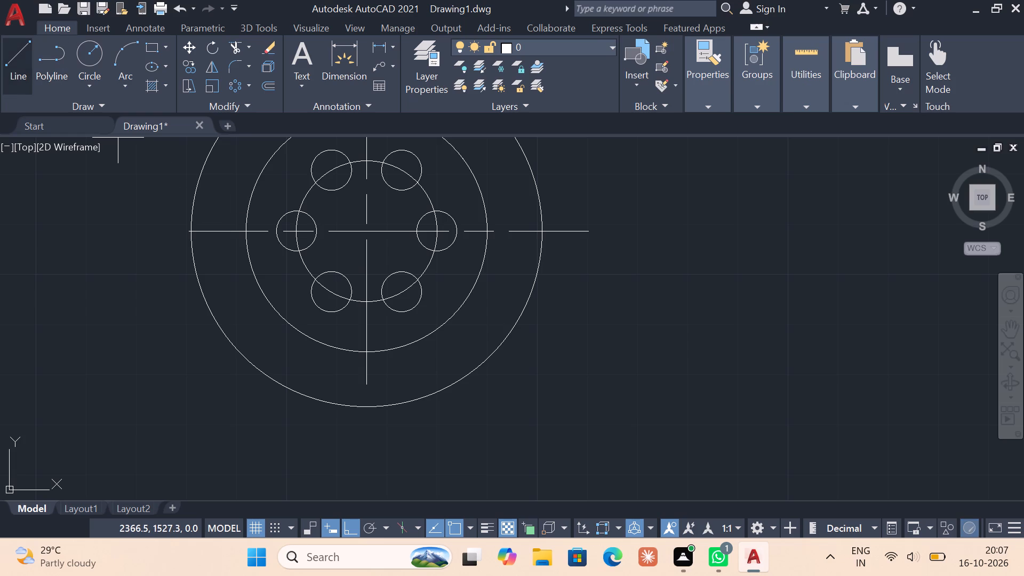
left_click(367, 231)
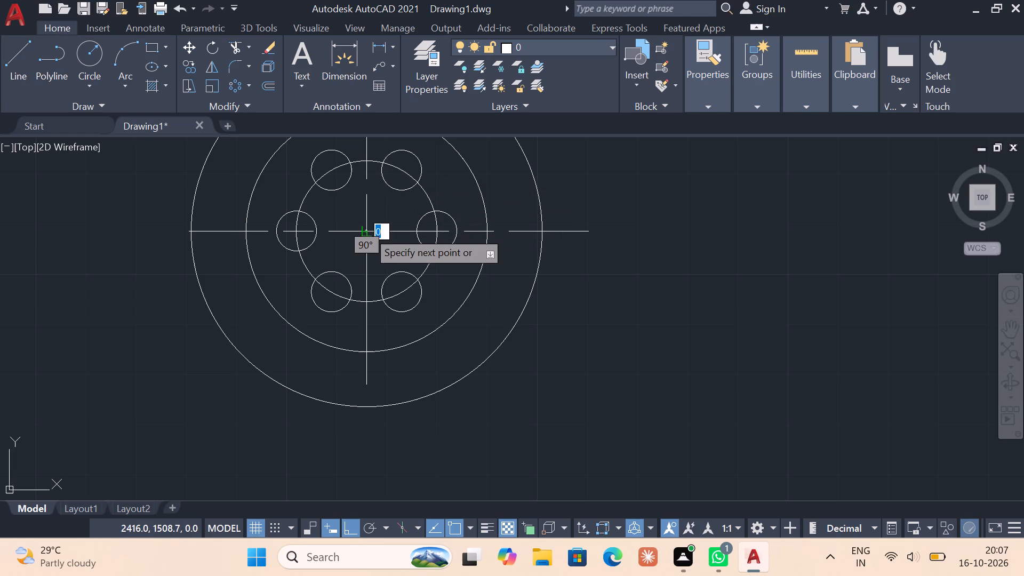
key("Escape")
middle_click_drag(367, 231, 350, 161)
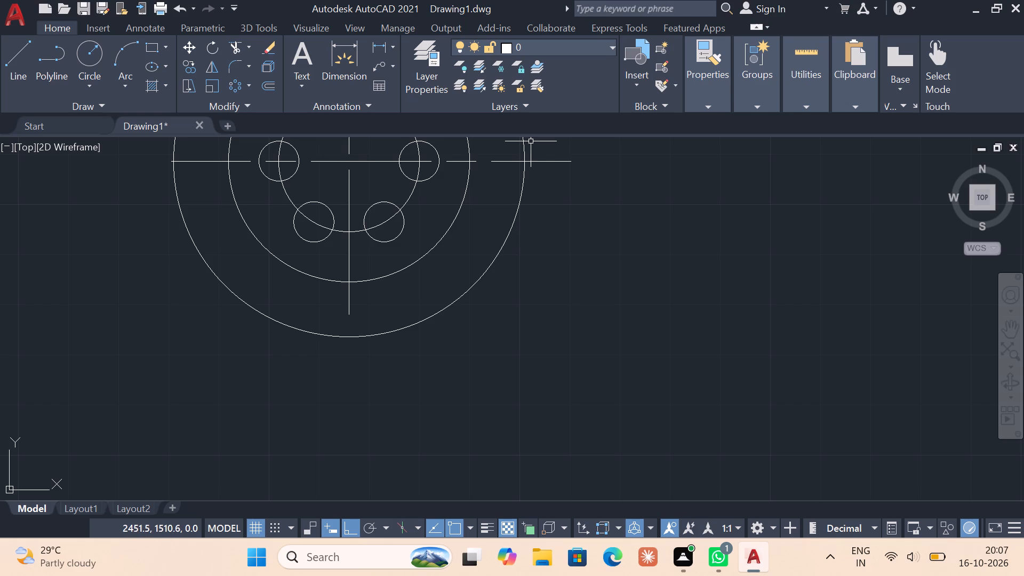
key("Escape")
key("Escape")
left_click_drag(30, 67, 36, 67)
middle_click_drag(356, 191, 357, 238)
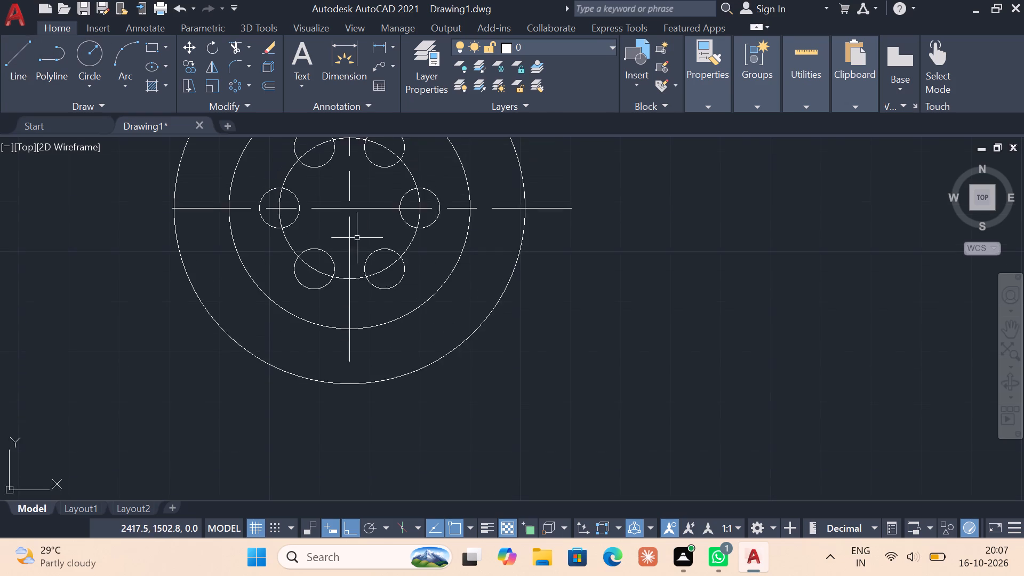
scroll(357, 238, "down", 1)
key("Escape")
Draw a horizontal line 82 long in the empty area below the circular plate.
left_click(7, 76)
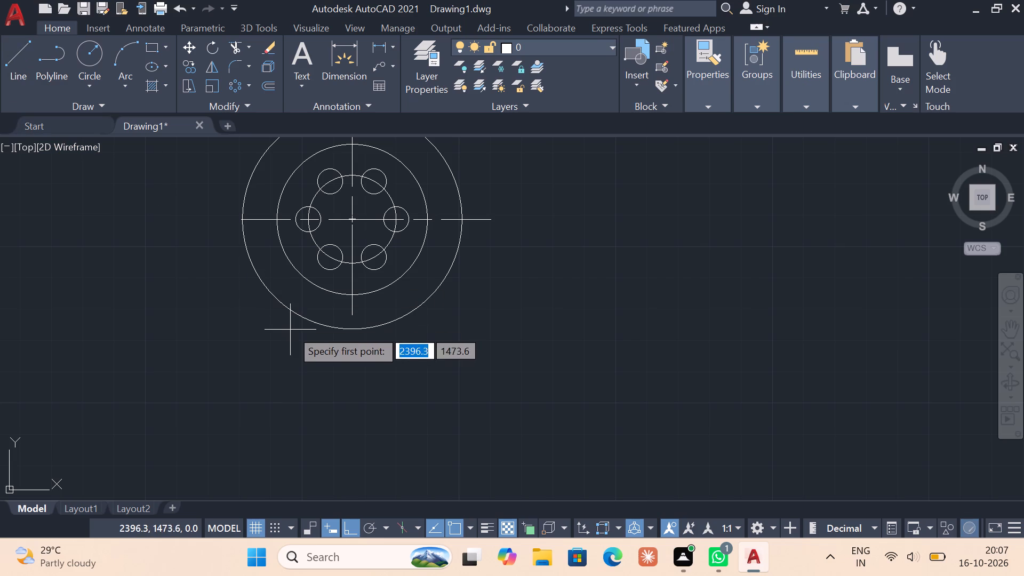
middle_click_drag(306, 280, 242, 153)
left_click(294, 305)
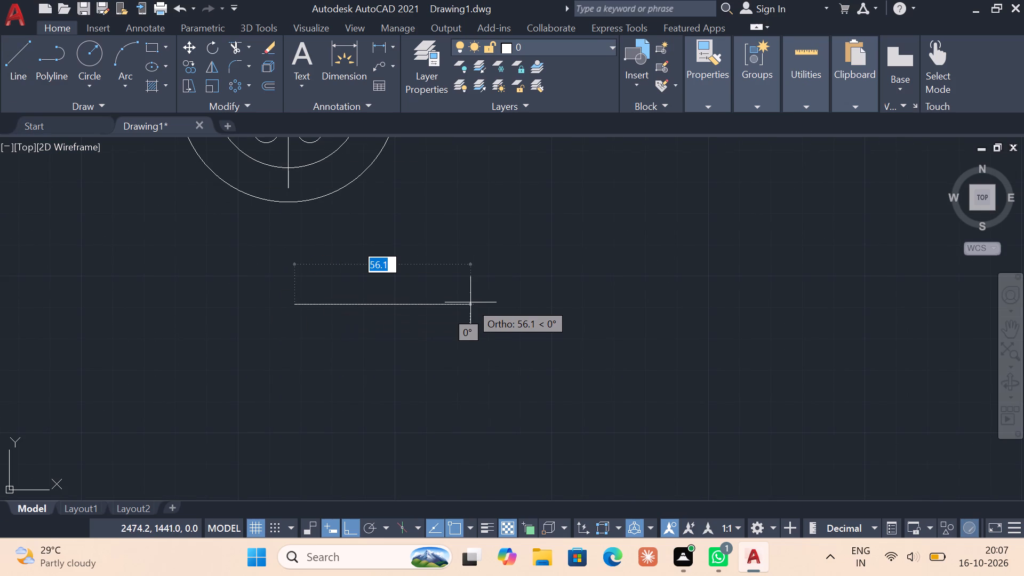
type("82")
key("Return")
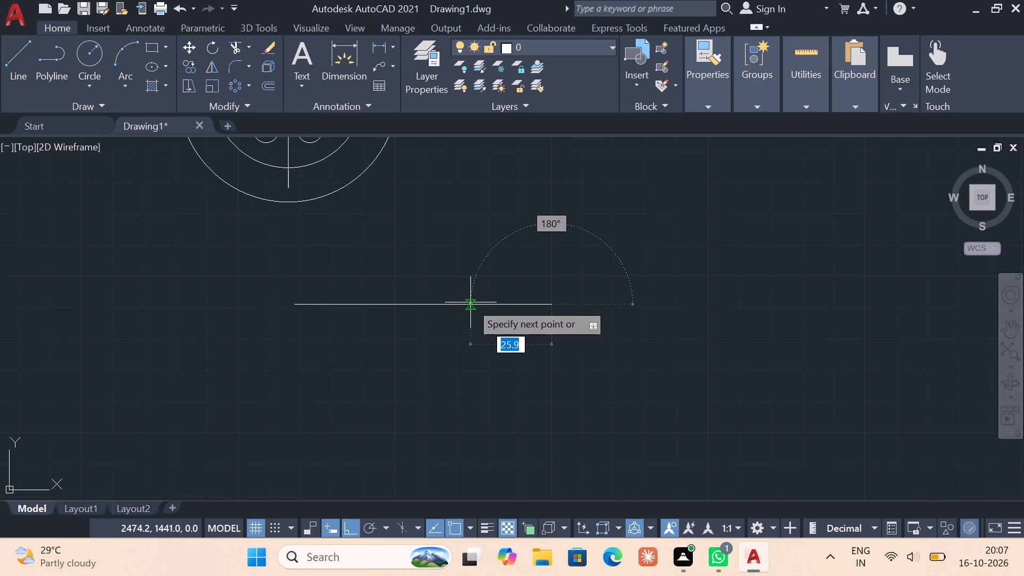
key("Escape")
key("Escape")
Draw a vertical line 72 long in the empty area beside the 82-long horizontal line.
left_click(14, 86)
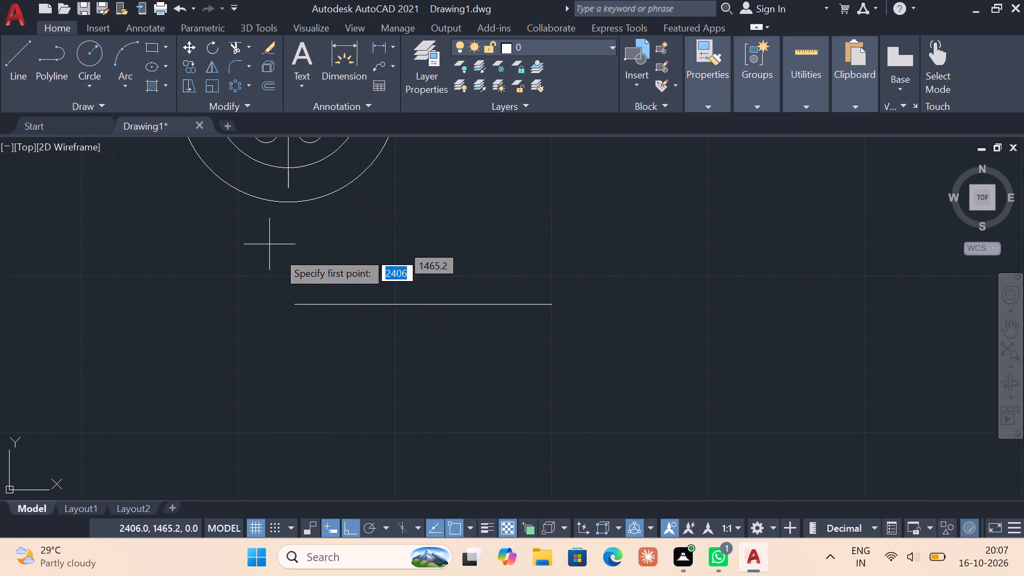
key("Escape")
left_click(12, 72)
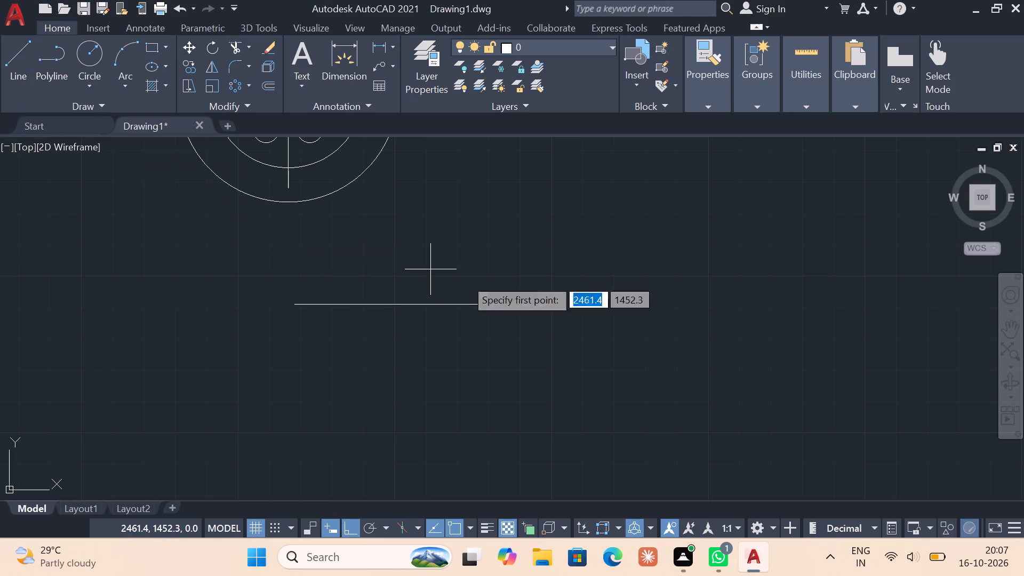
left_click(728, 310)
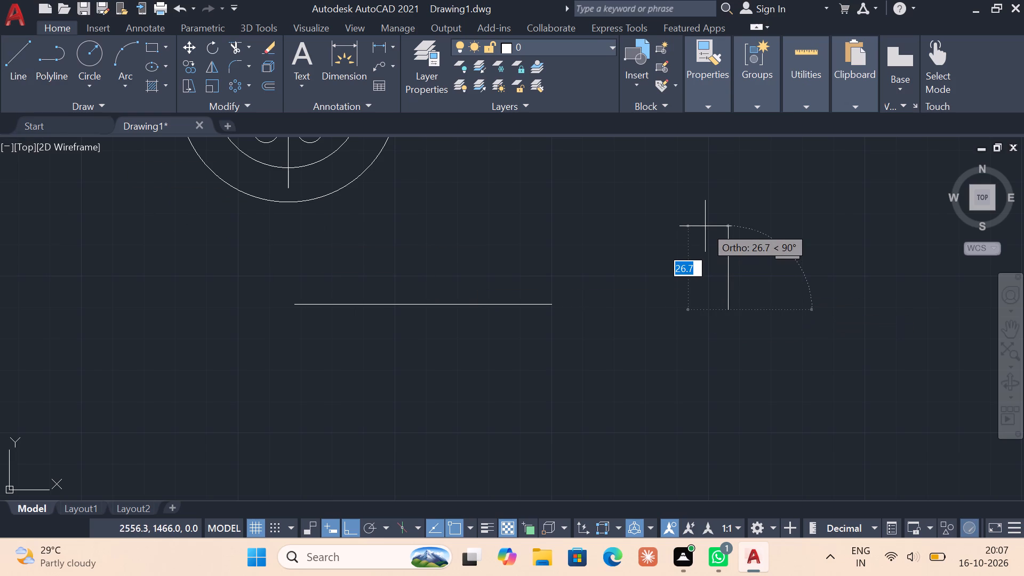
type("72")
key("Return")
key("Escape")
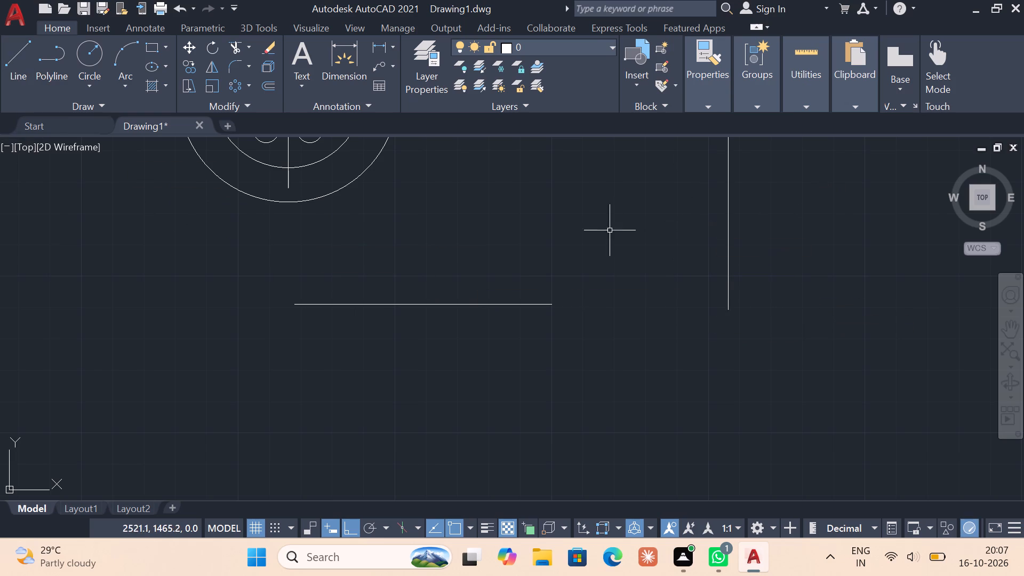
key("Escape")
Move the 72-long vertical line by its upper endpoint to the centre of the circular plate, with Ortho off.
left_click(789, 237)
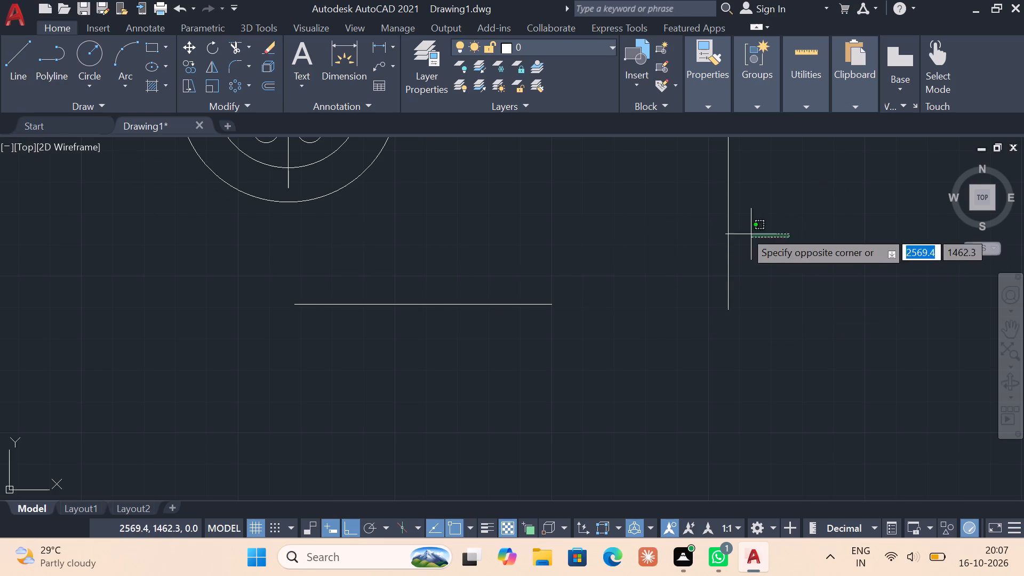
left_click(661, 223)
left_click(181, 43)
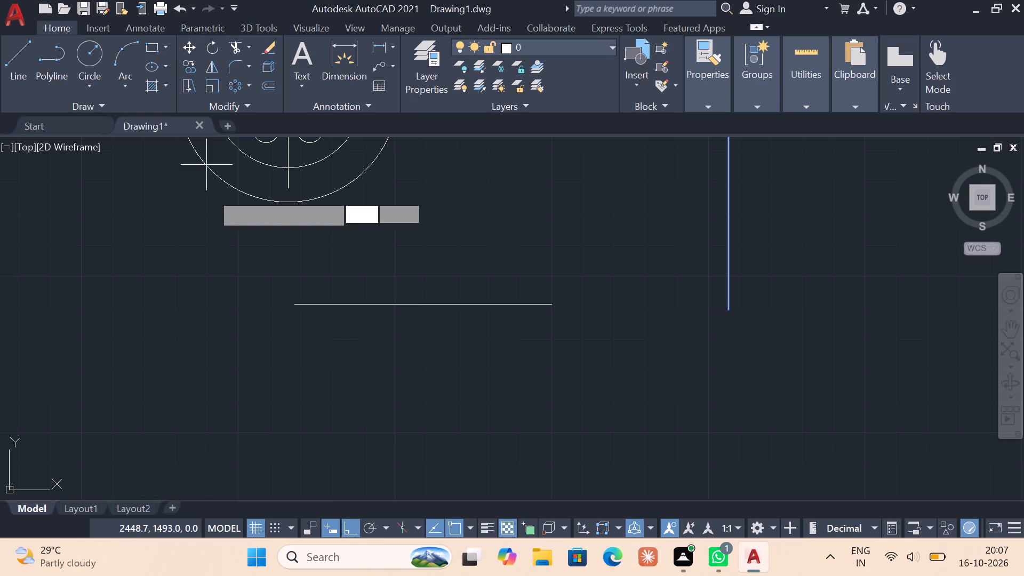
left_click(350, 531)
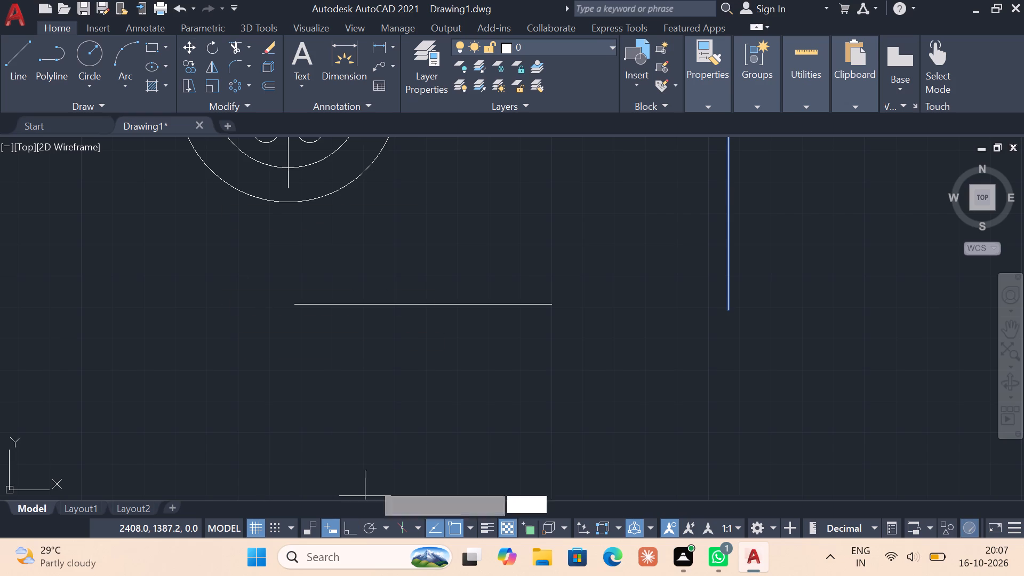
middle_click_drag(572, 240, 443, 406)
scroll(444, 403, "down", 1)
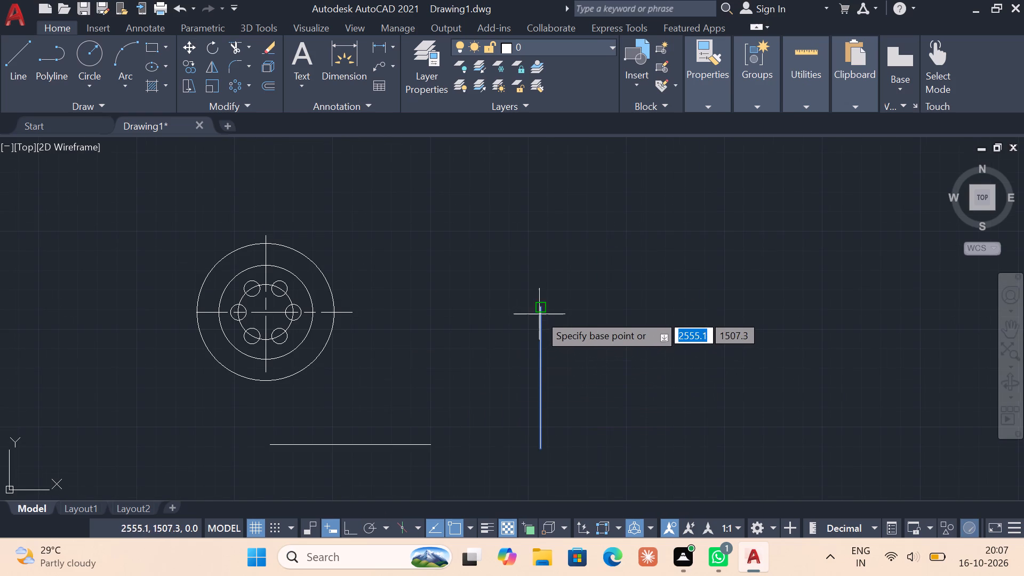
left_click(540, 307)
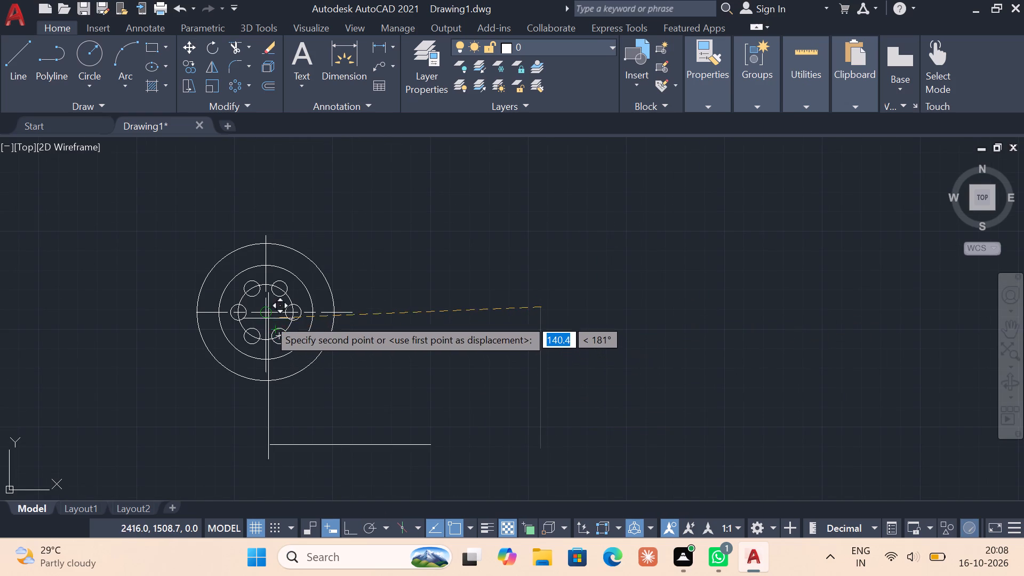
left_click(268, 315)
key("Escape")
key("Escape")
Move the 82-long horizontal line by its midpoint onto the lower end of the vertical line.
left_click(349, 462)
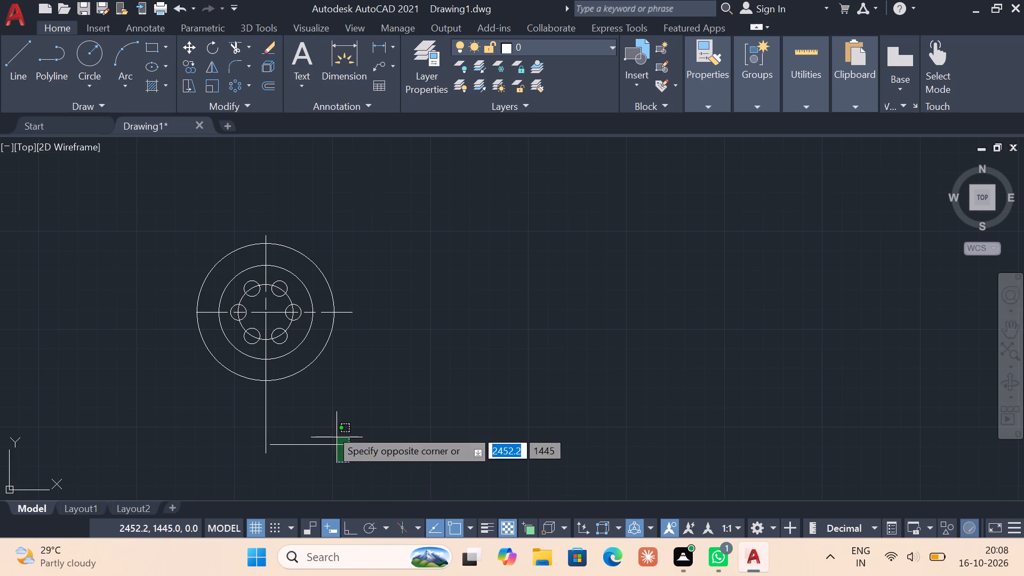
left_click(327, 423)
left_click(188, 46)
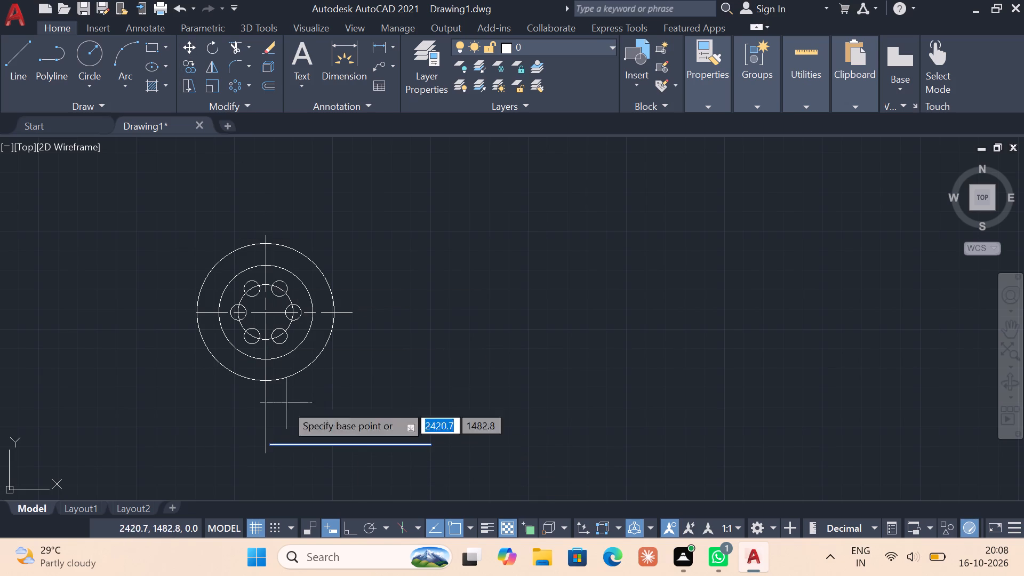
left_click(349, 443)
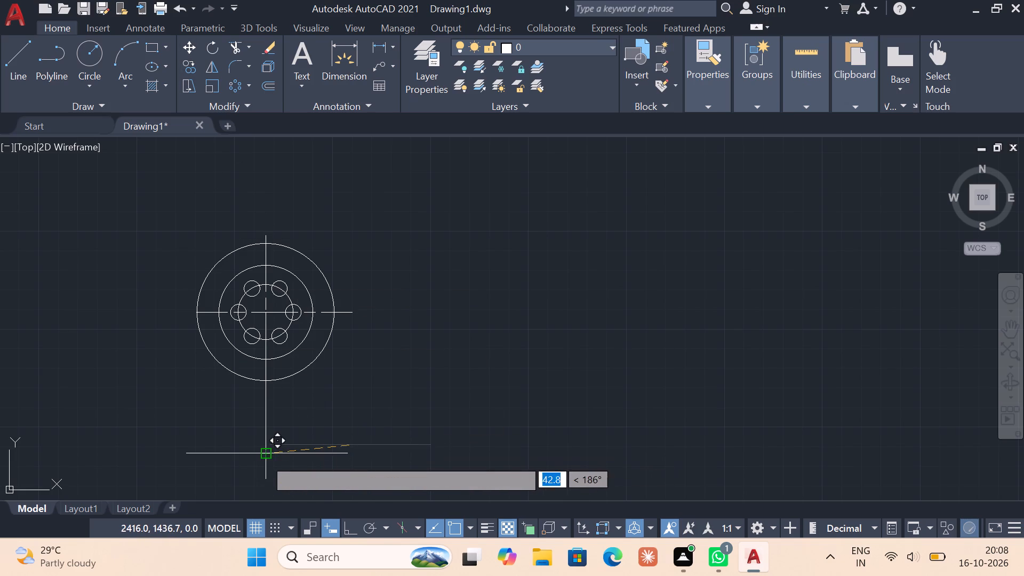
left_click(262, 458)
key("Escape")
key("Escape")
Delete the vertical line joining the plate centre to the horizontal line.
middle_click_drag(287, 432, 287, 427)
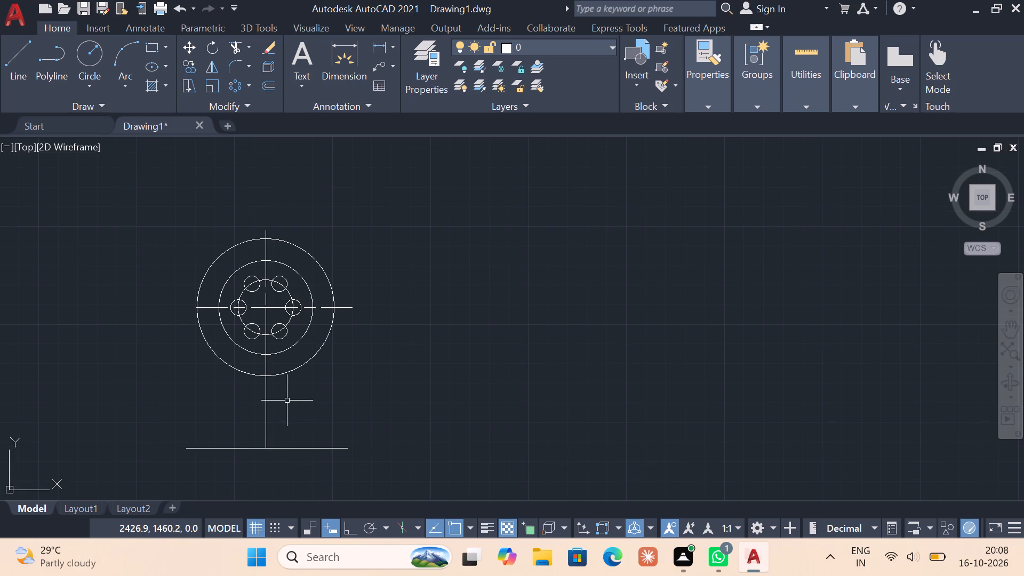
left_click(267, 442)
key("Delete")
key("Escape")
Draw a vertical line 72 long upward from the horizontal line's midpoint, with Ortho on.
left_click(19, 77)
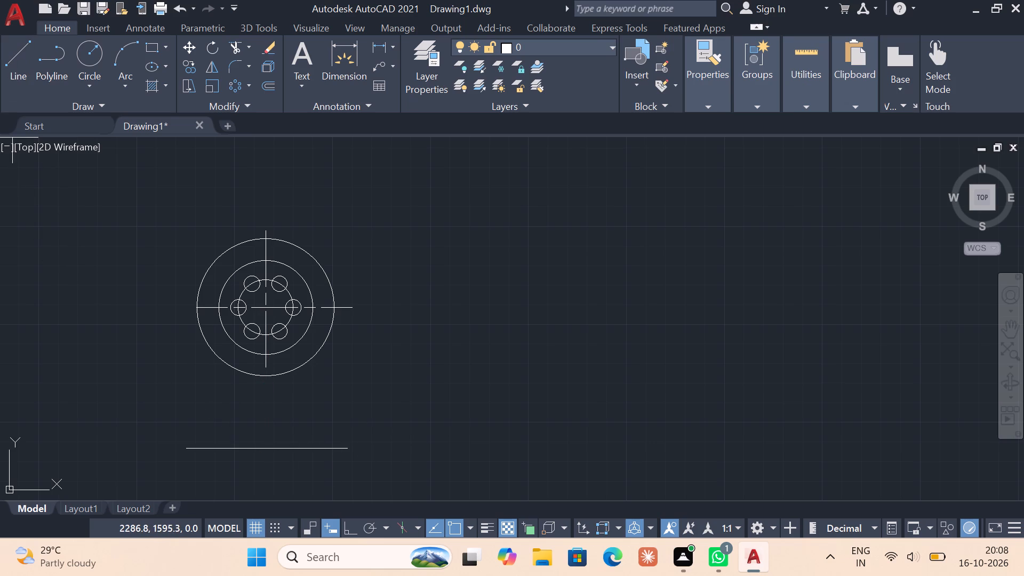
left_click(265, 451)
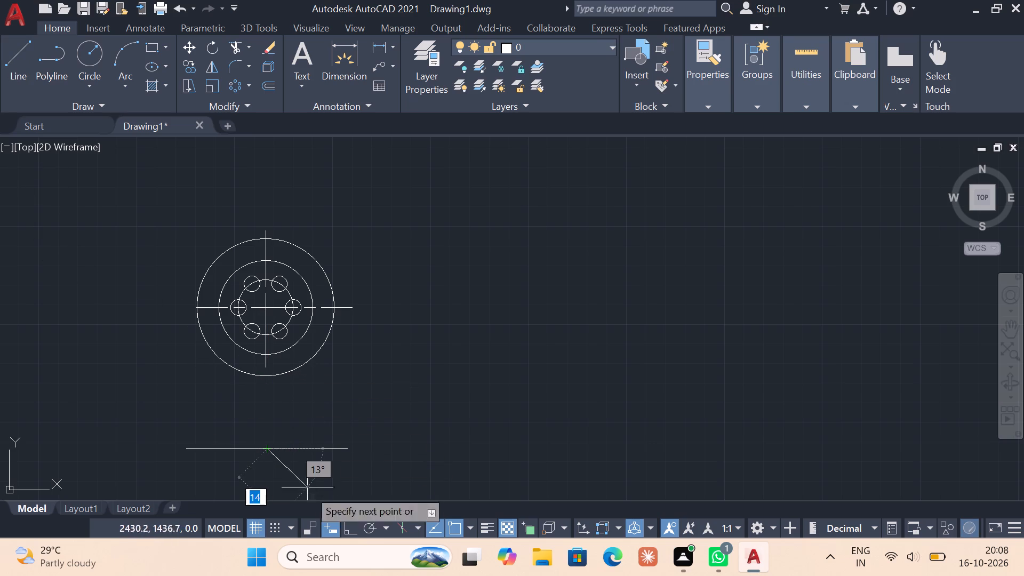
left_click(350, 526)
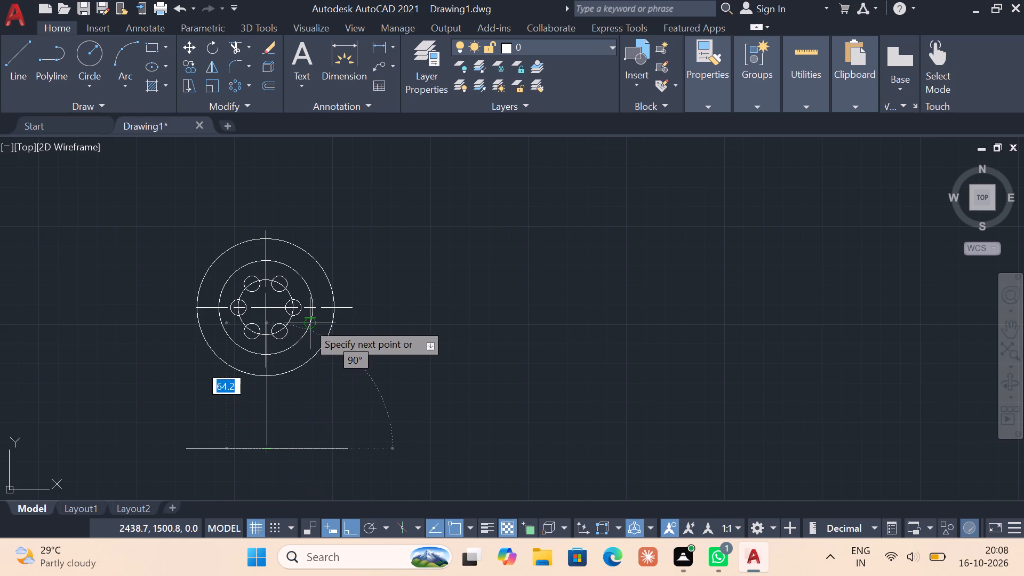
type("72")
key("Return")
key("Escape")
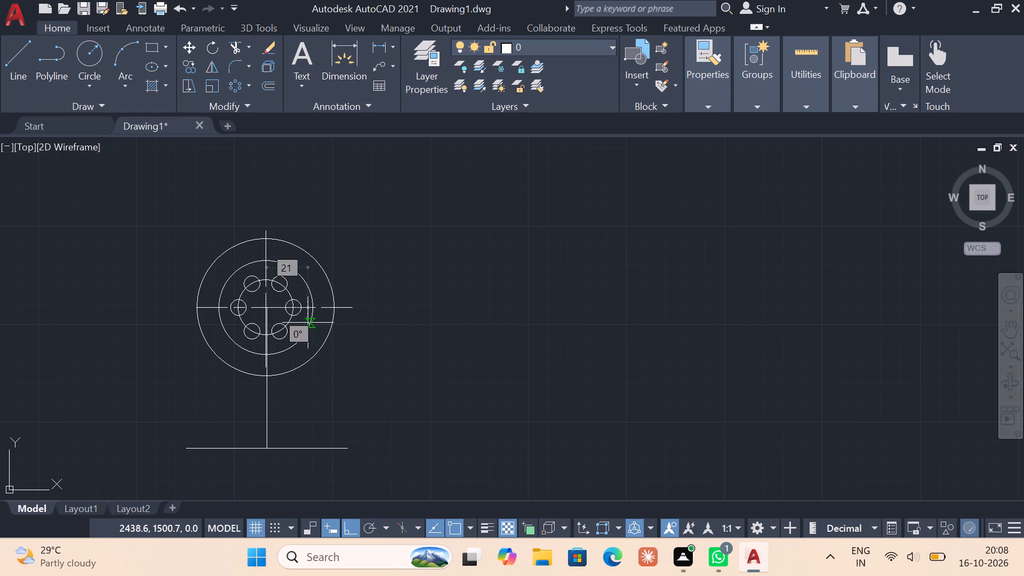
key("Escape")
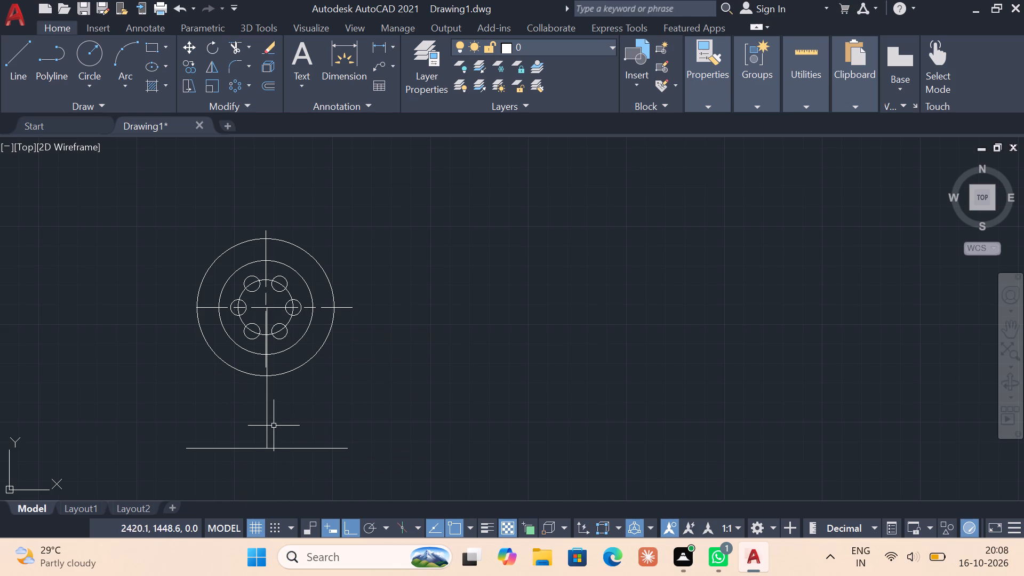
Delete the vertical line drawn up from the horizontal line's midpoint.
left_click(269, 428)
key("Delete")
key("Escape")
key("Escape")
Draw a vertical line 72 long straight down from the centre of the circular plate.
left_click_drag(11, 52, 22, 59)
scroll(225, 262, "up", 1)
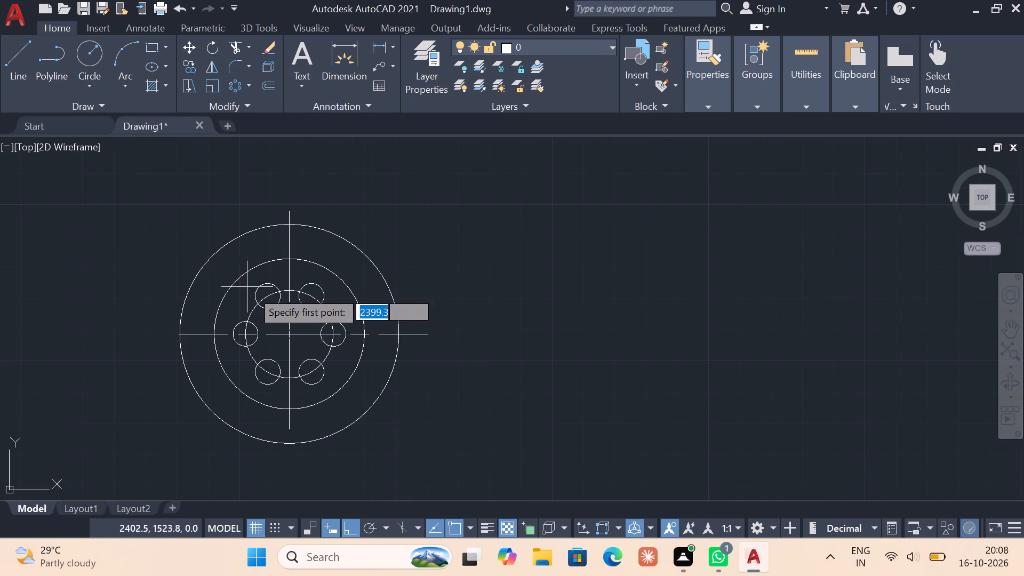
left_click(289, 332)
middle_click_drag(318, 481, 291, 342)
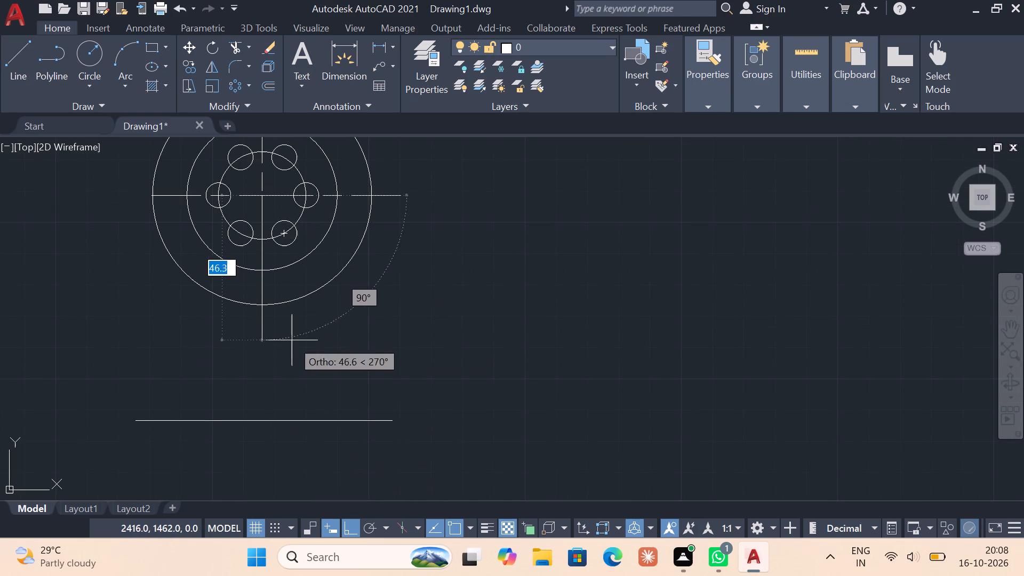
type("72")
key("Return")
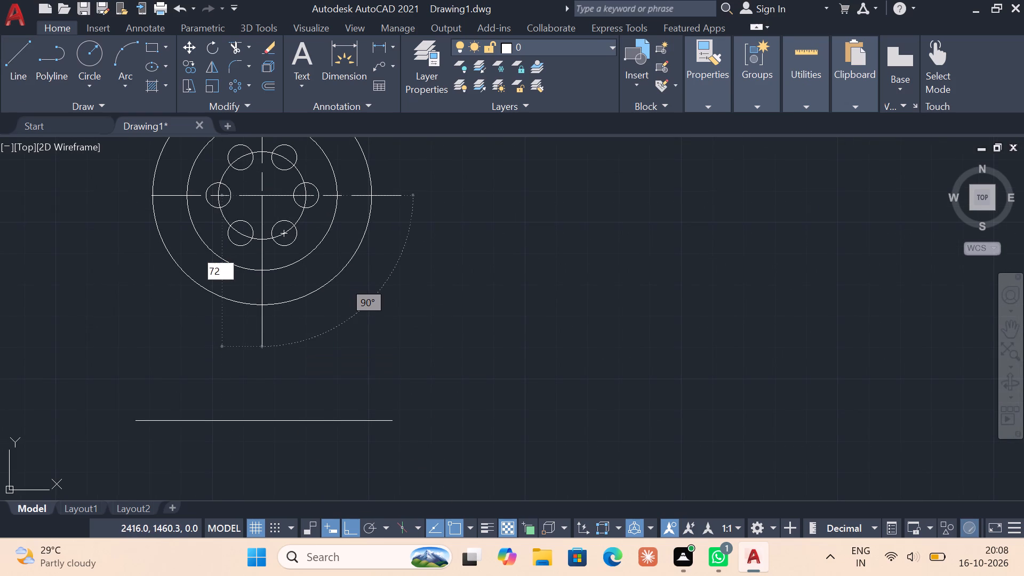
key("Escape")
Move the horizontal line by its midpoint exactly onto the lower endpoint of the vertical line.
left_click(320, 425)
left_click(317, 418)
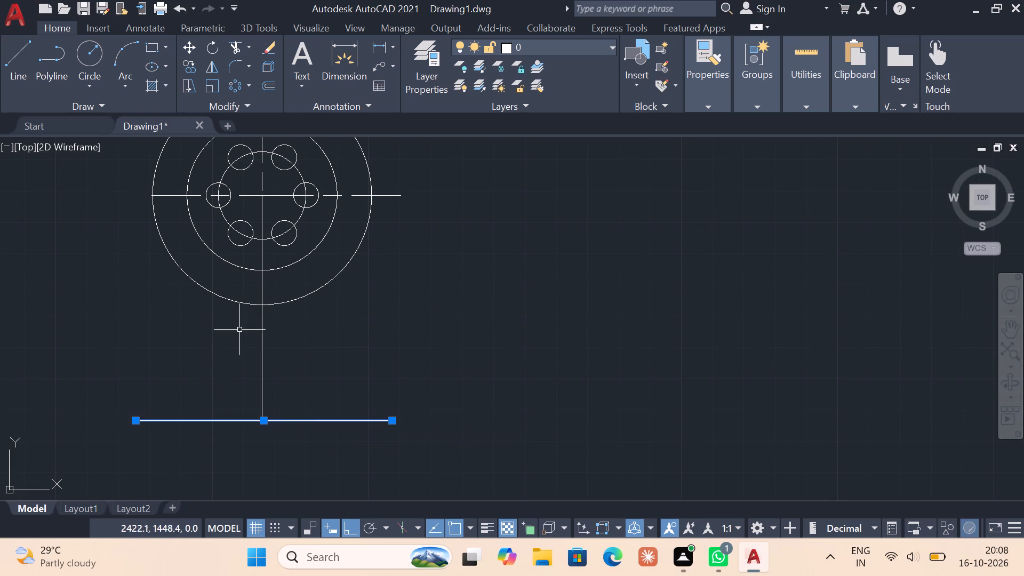
left_click(190, 50)
scroll(276, 402, "up", 2)
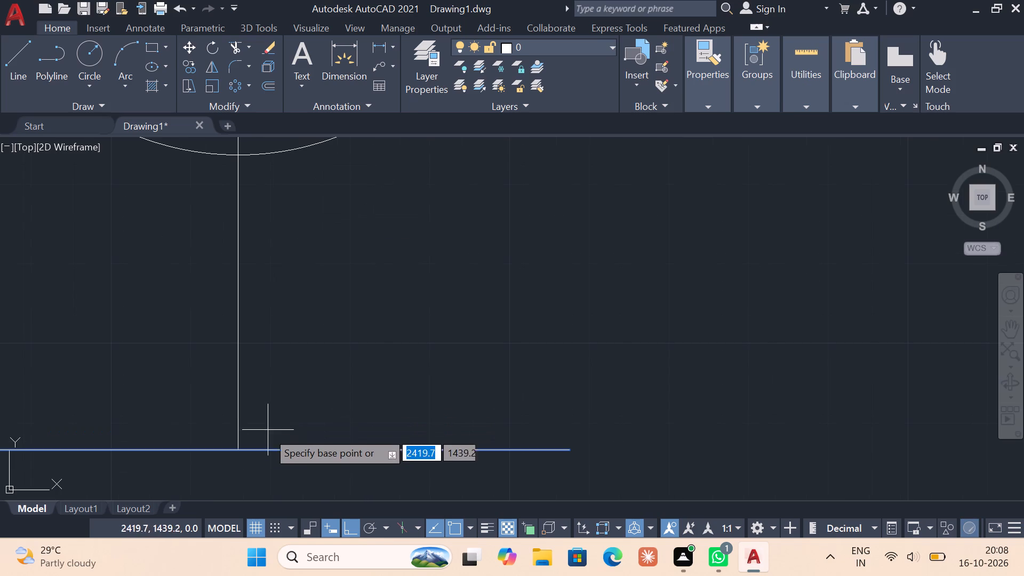
left_click(245, 451)
scroll(243, 446, "up", 1)
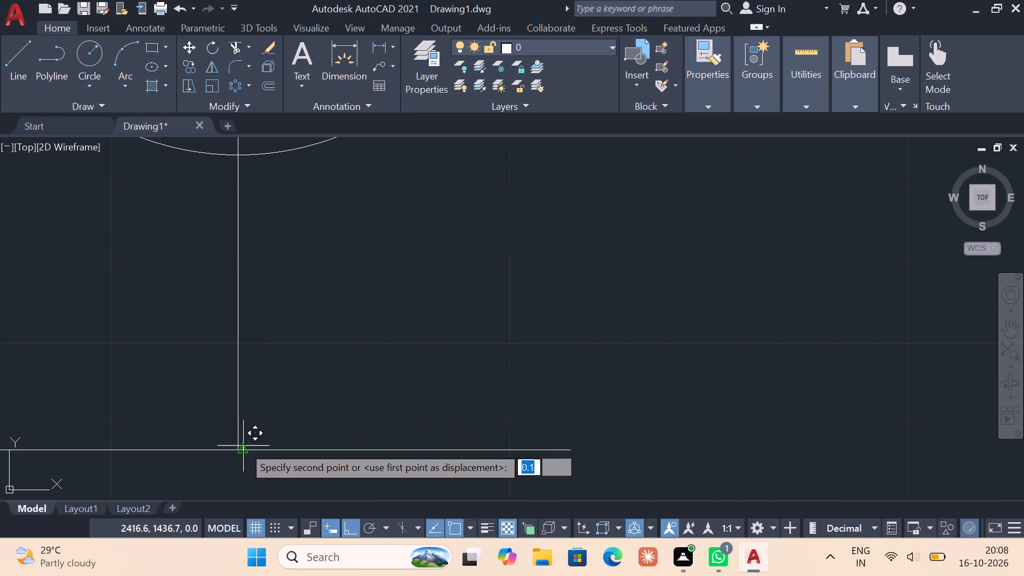
scroll(243, 446, "up", 3)
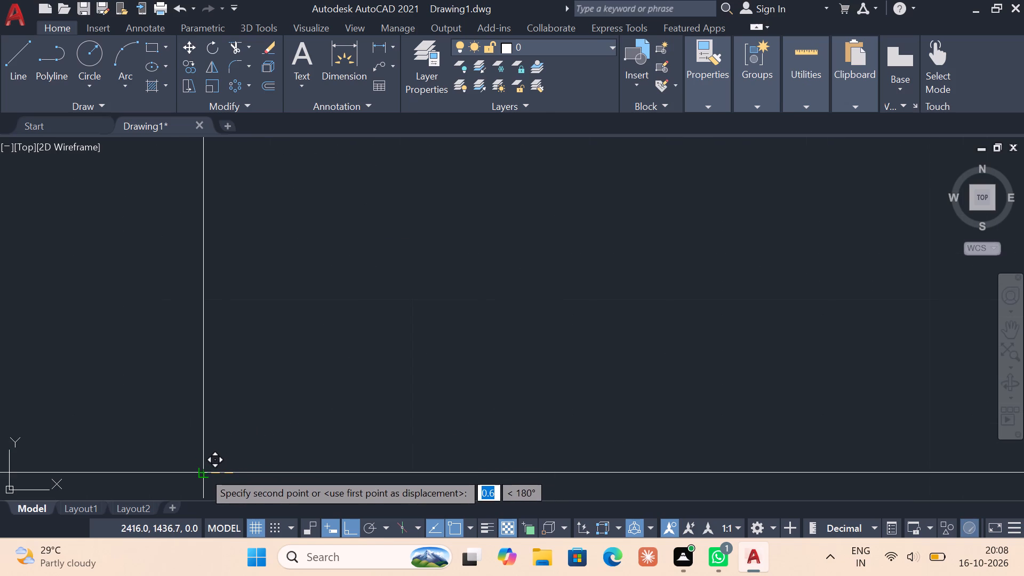
left_click(203, 471)
key("Escape")
scroll(219, 429, "down", 3)
scroll(207, 368, "down", 3)
key("Escape")
Draw a circle of radius 9 centred on the left endpoint of the horizontal line.
scroll(204, 354, "down", 2)
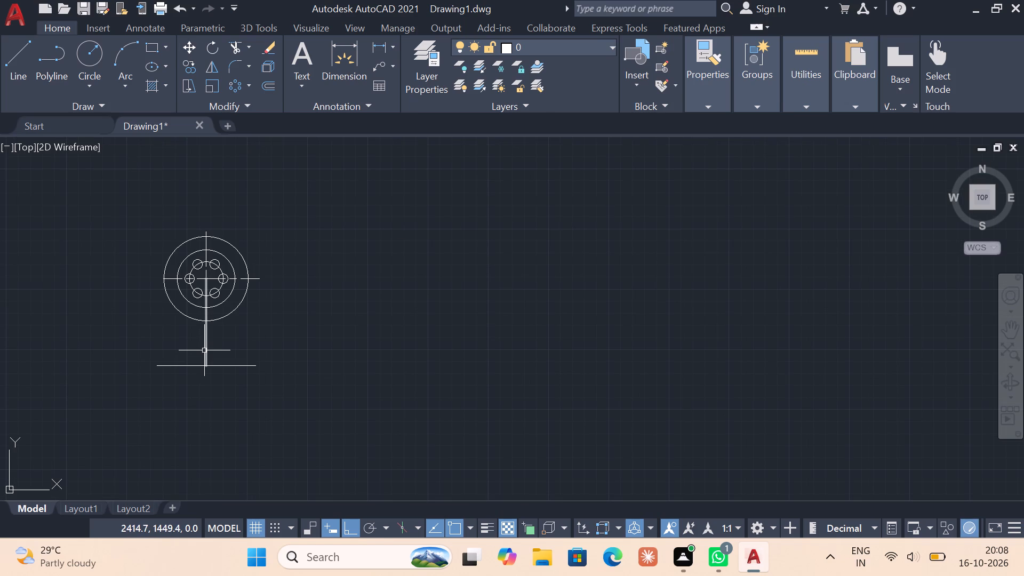
left_click(82, 84)
left_click_drag(67, 111, 67, 116)
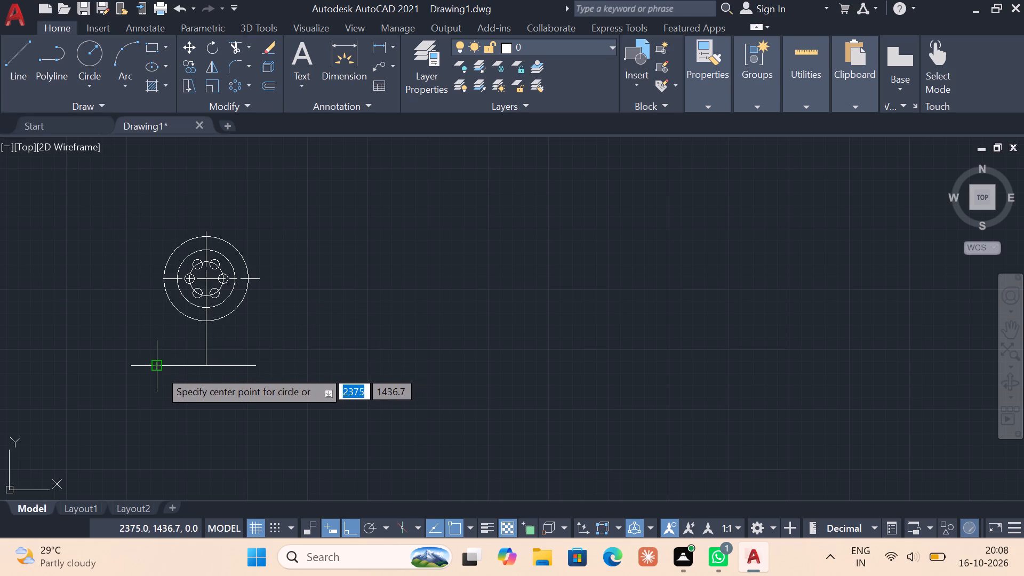
left_click(158, 369)
key("9")
key("Return")
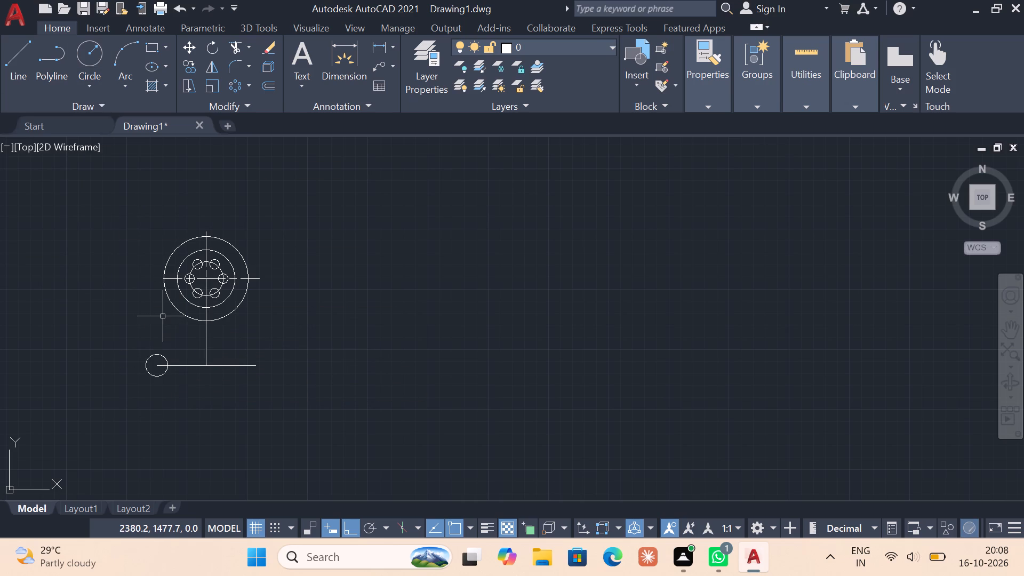
key("Escape")
Draw a circle of radius 9 centred on the right endpoint of the horizontal line.
left_click(81, 55)
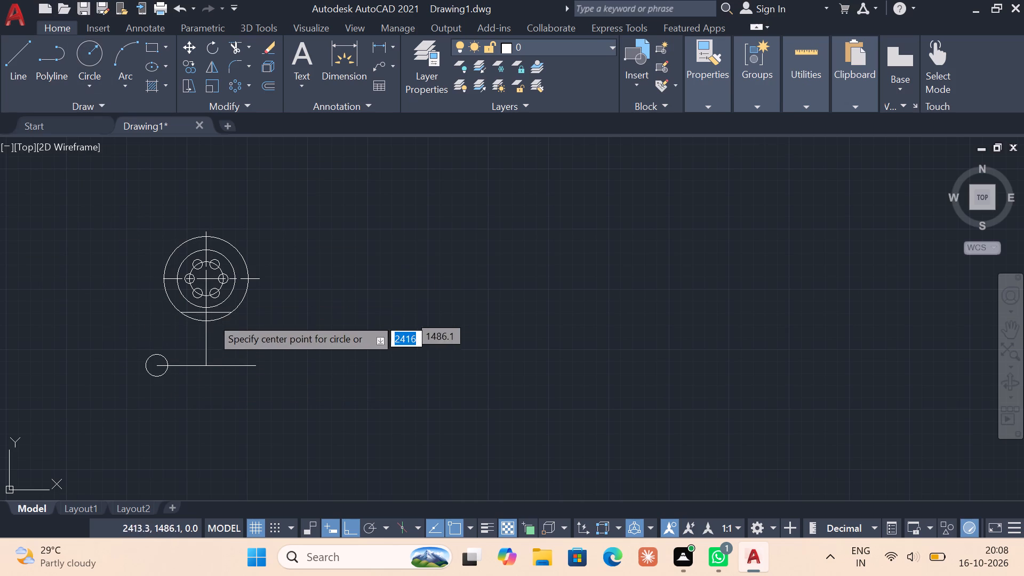
left_click(251, 364)
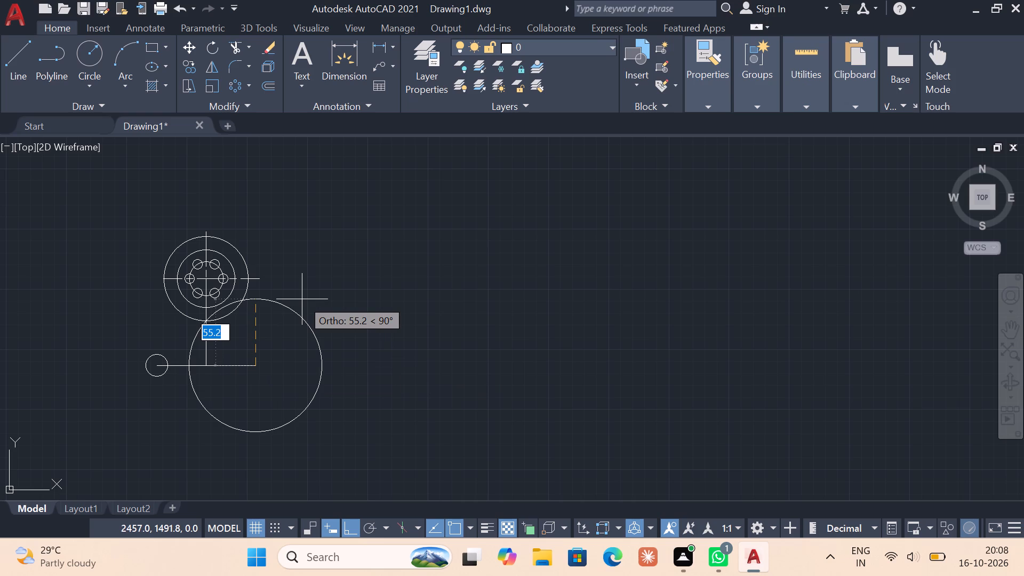
key("9")
key("Return")
key("Escape")
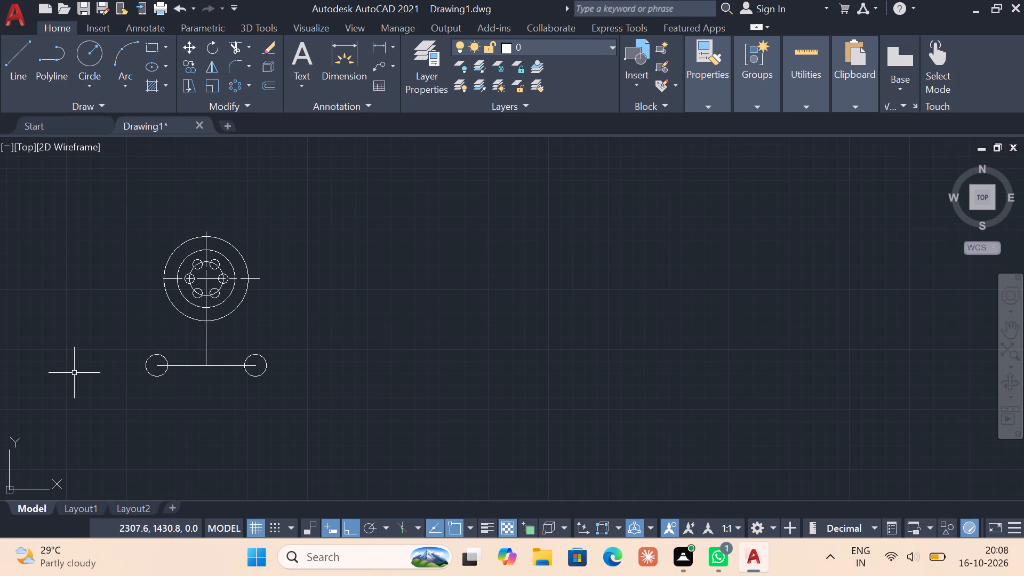
key("Escape")
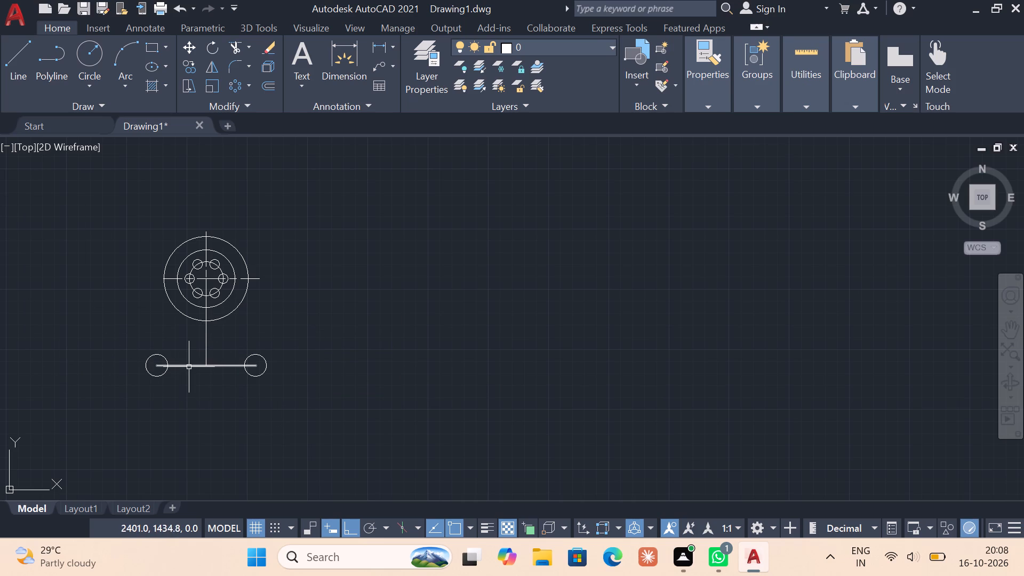
Delete the horizontal line between the two radius 9 circles.
left_click(189, 367)
key("Delete")
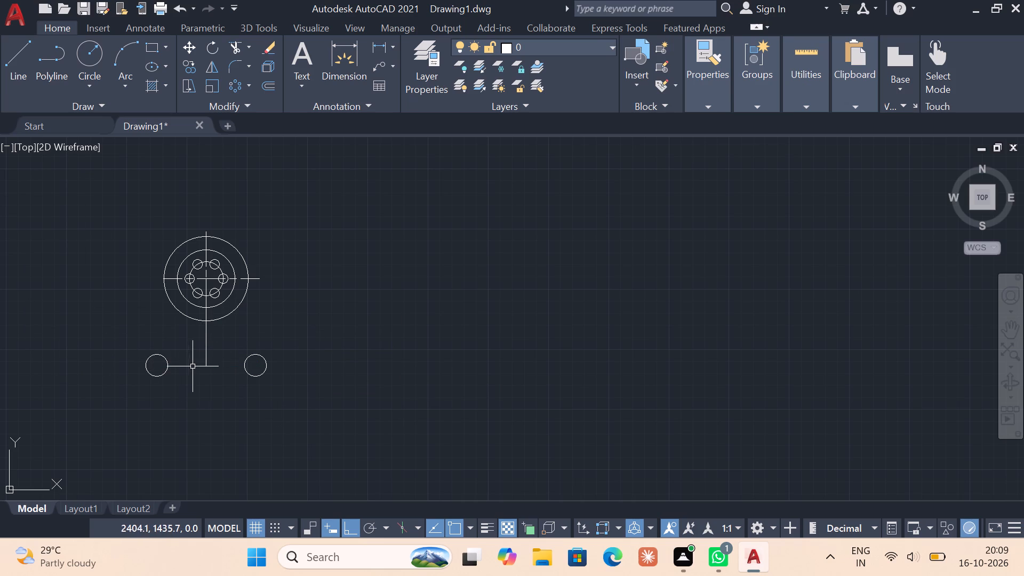
Delete the vertical construction line running down from the plate's centre.
left_click(206, 350)
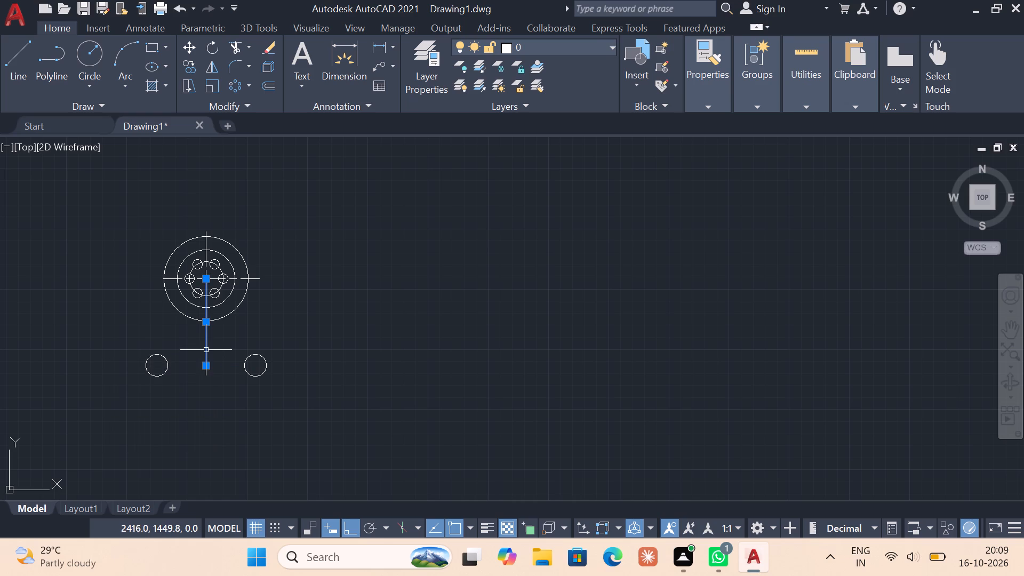
key("Delete")
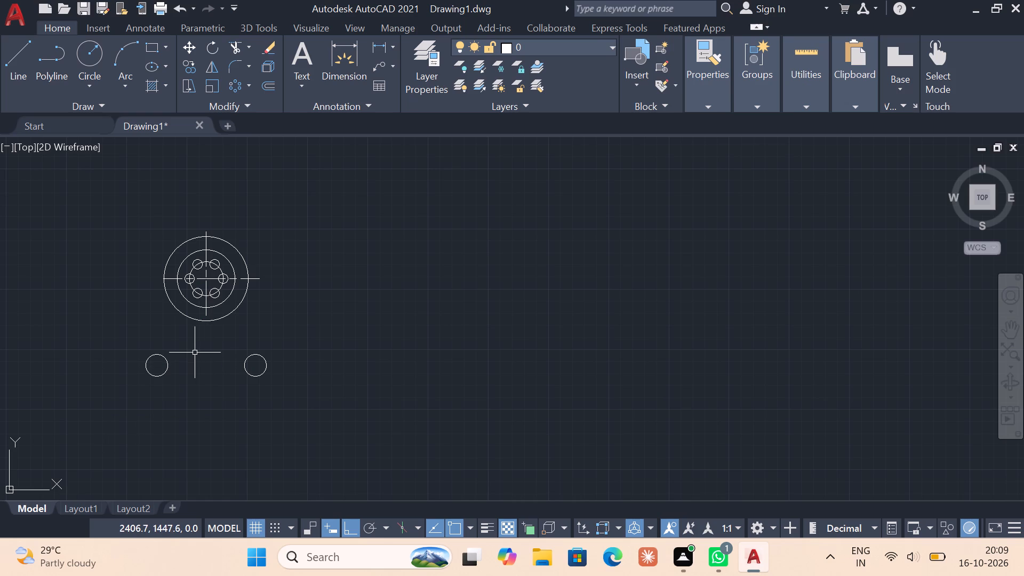
key("Escape")
Draw a vertical line 30 long downward from the centre of the left radius 9 circle.
left_click(21, 74)
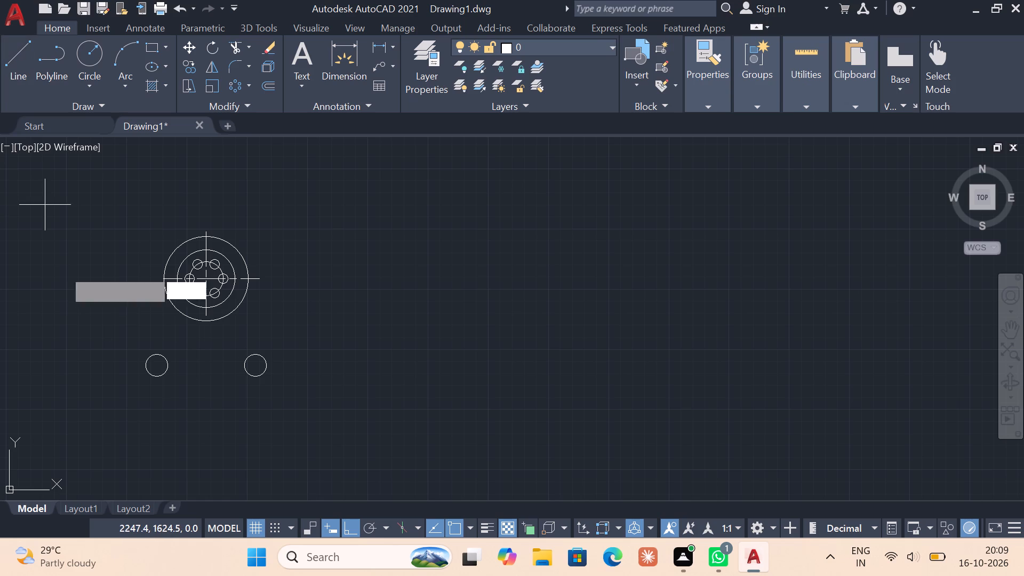
left_click(159, 366)
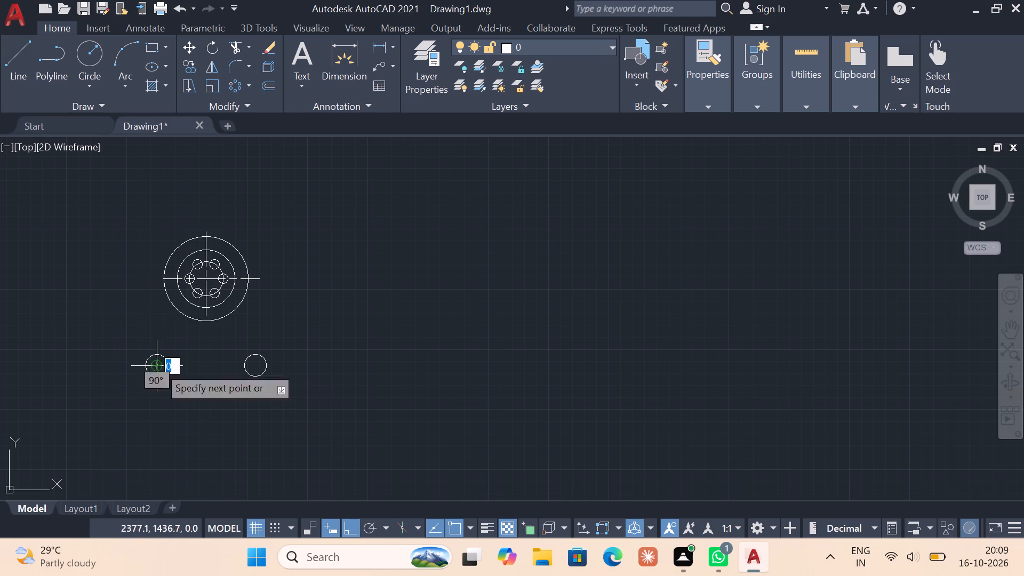
type("30")
key("Return")
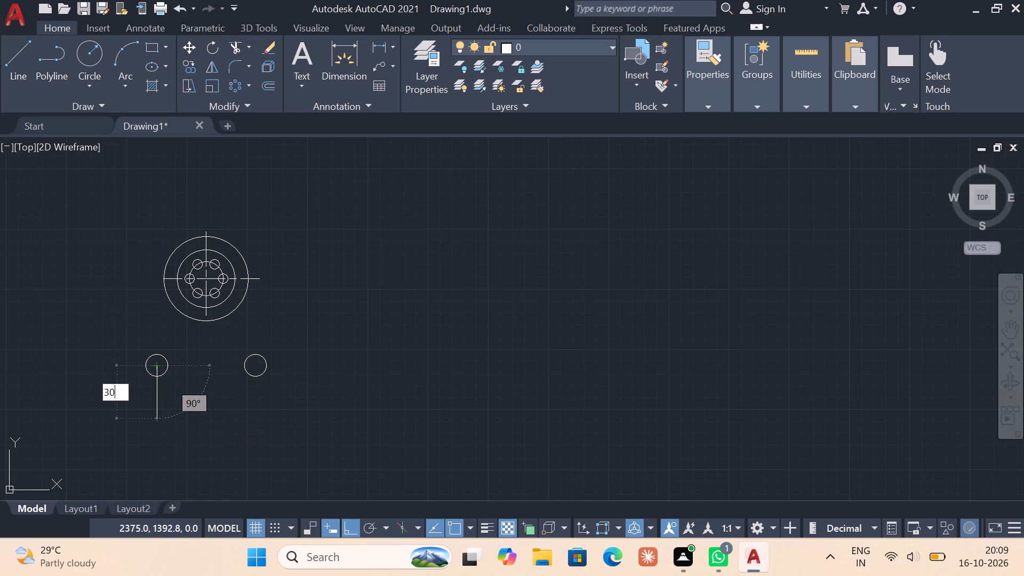
key("Escape")
Draw a vertical line 30 long downward from the centre of the right radius 9 circle.
left_click(11, 73)
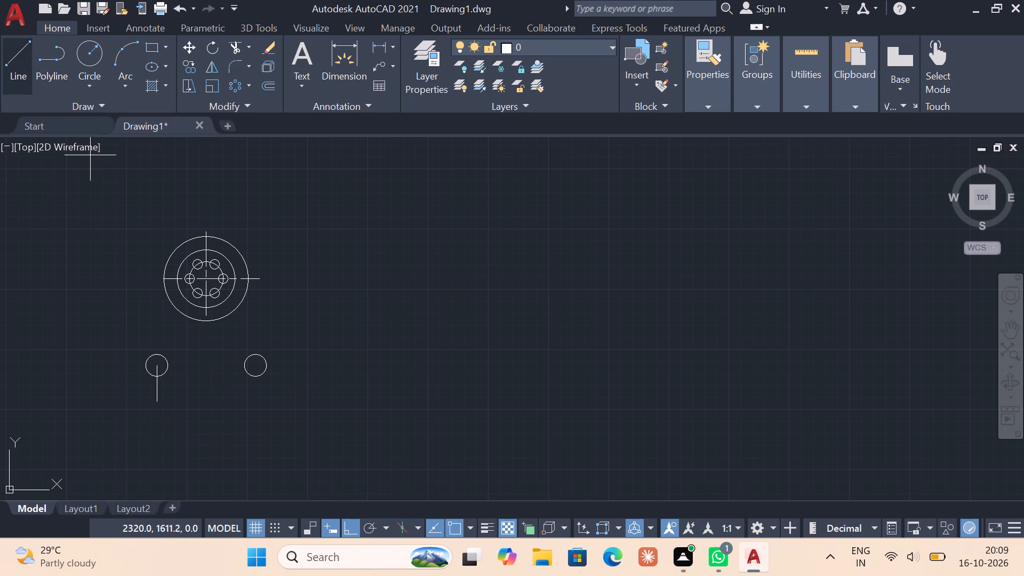
left_click(254, 365)
type("30")
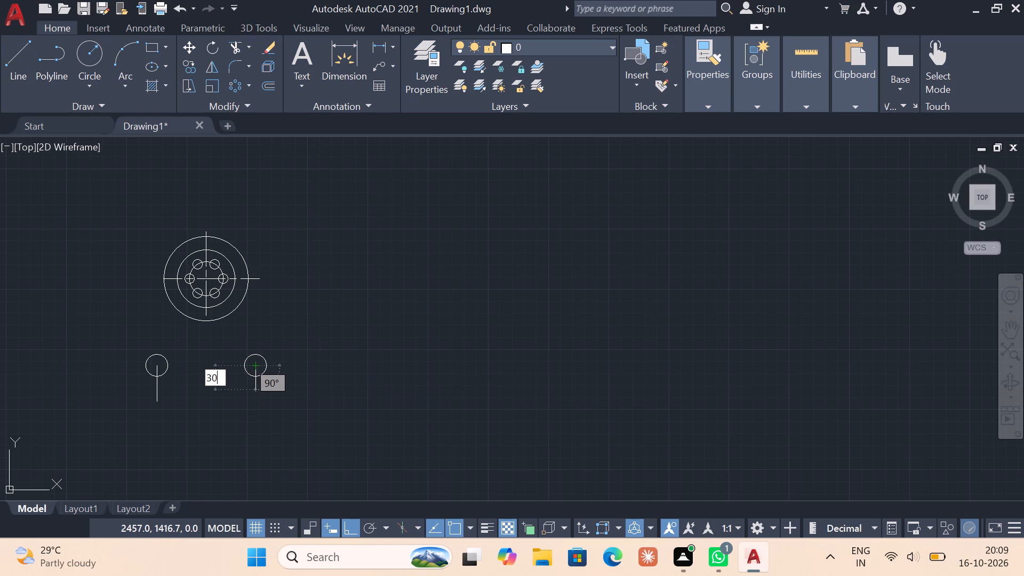
key("Return")
key("Escape")
key("Escape")
Draw a horizontal line joining the lower endpoints of the two vertical lines.
left_click(27, 61)
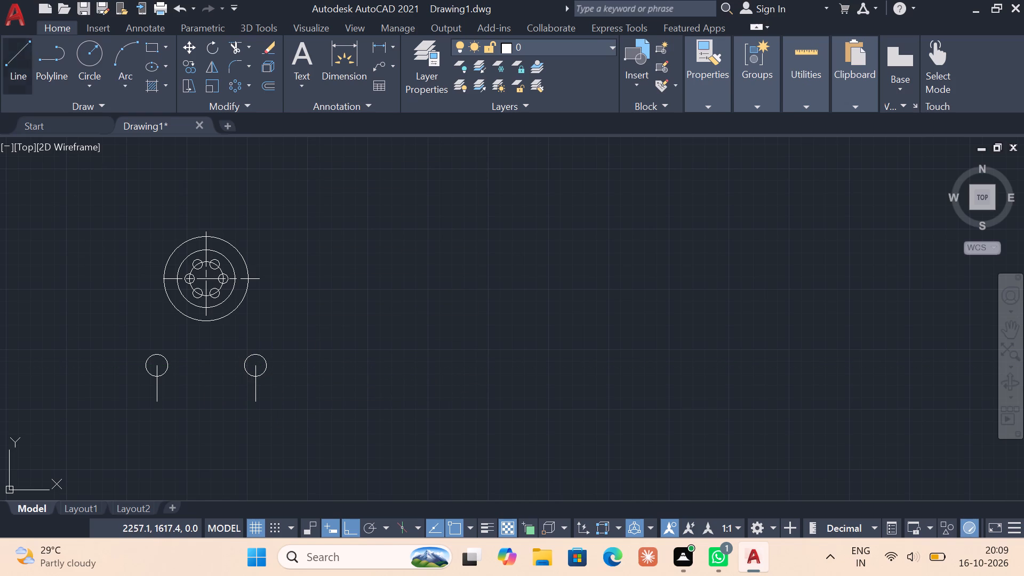
left_click(161, 402)
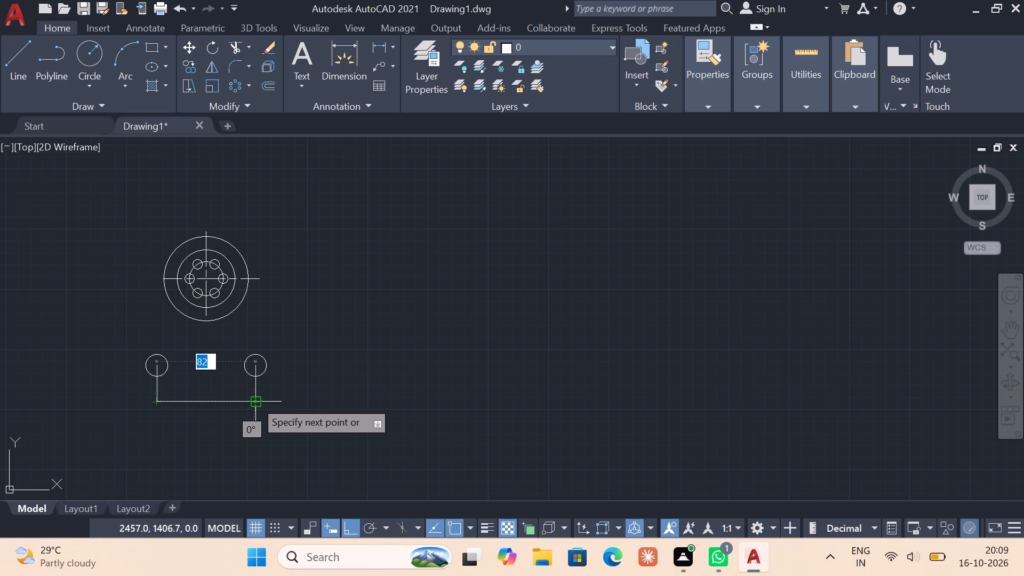
left_click(255, 401)
key("Escape")
key("Escape")
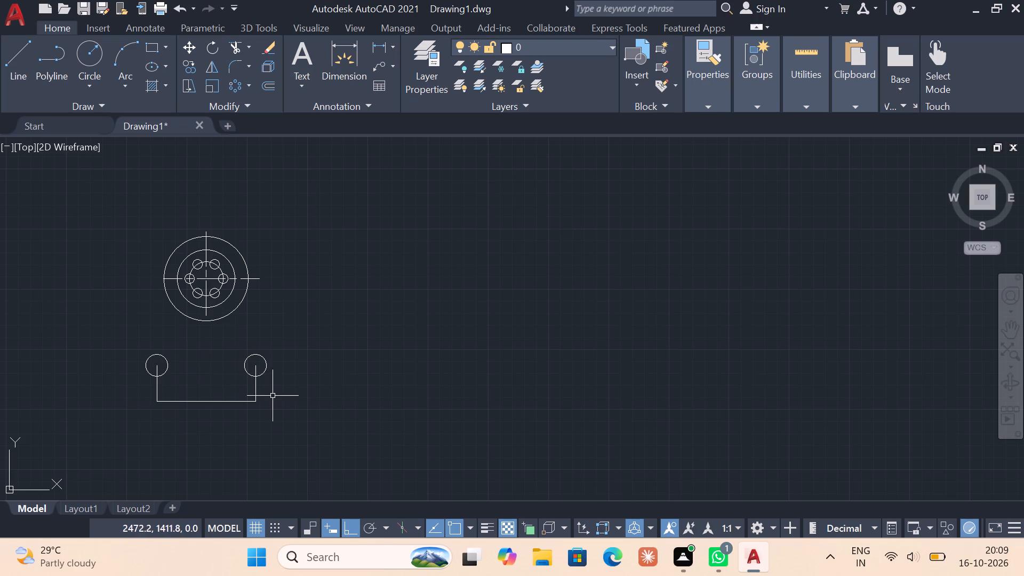
Delete the two vertical lines below the radius 9 circles, keeping the horizontal line.
left_click(257, 390)
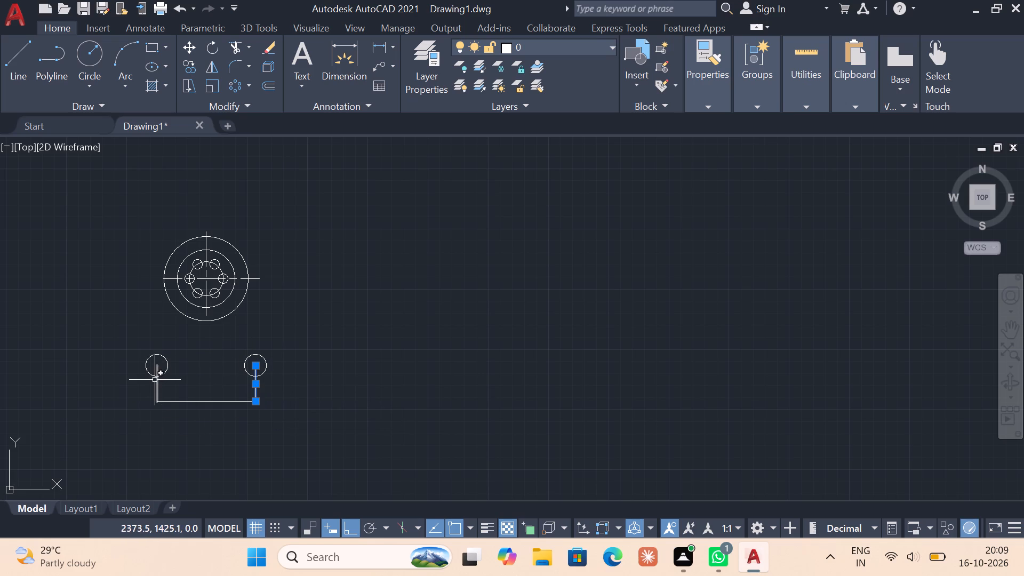
left_click(157, 383)
key("Delete")
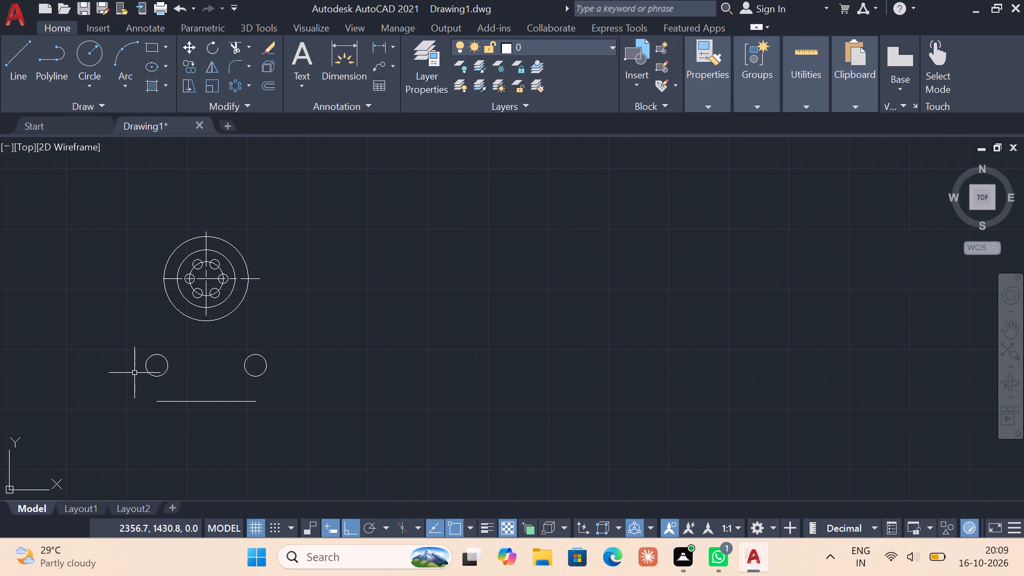
key("Escape")
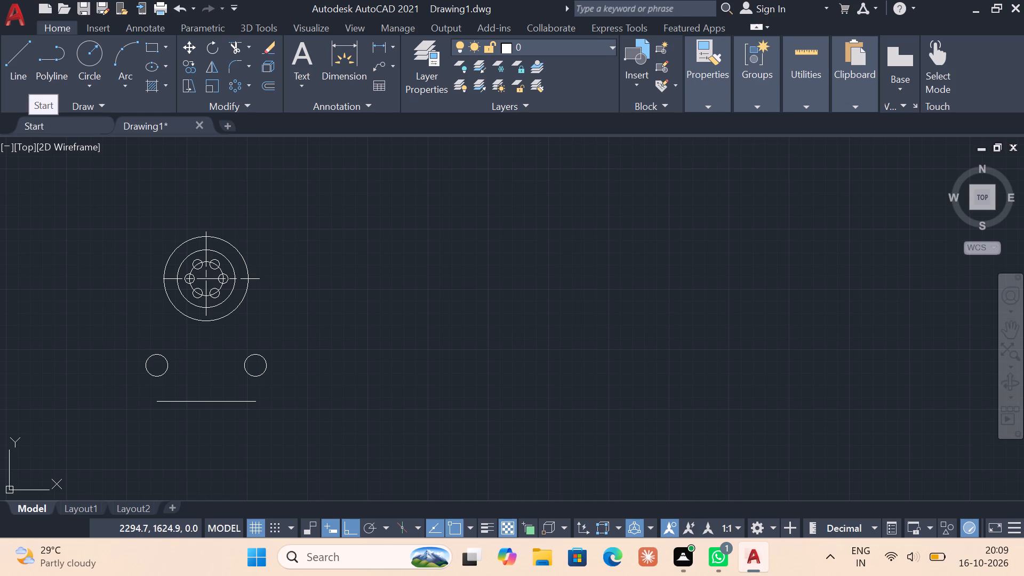
Draw a circle of radius 18 concentric with the left radius 9 circle.
left_click(89, 70)
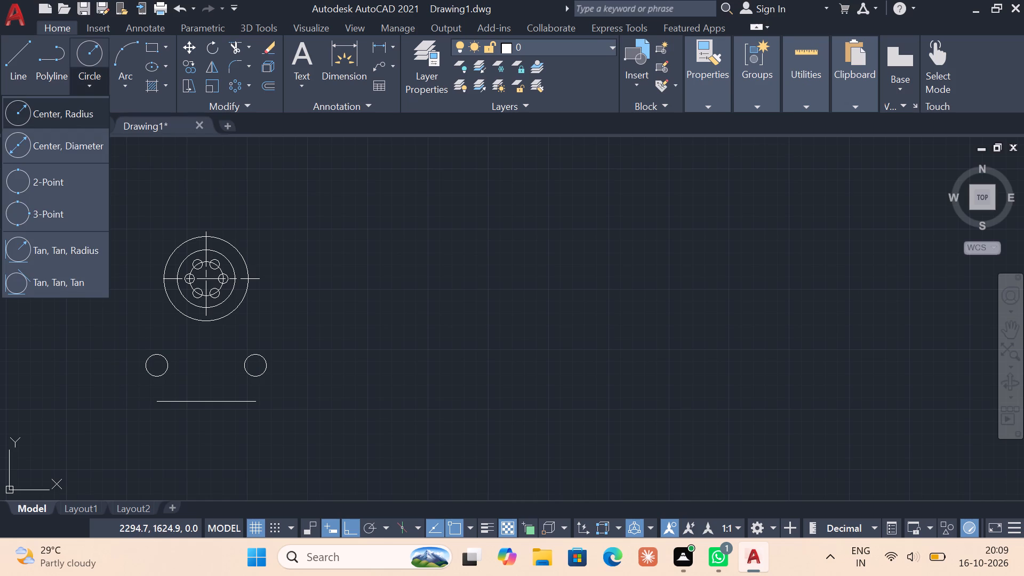
left_click(78, 118)
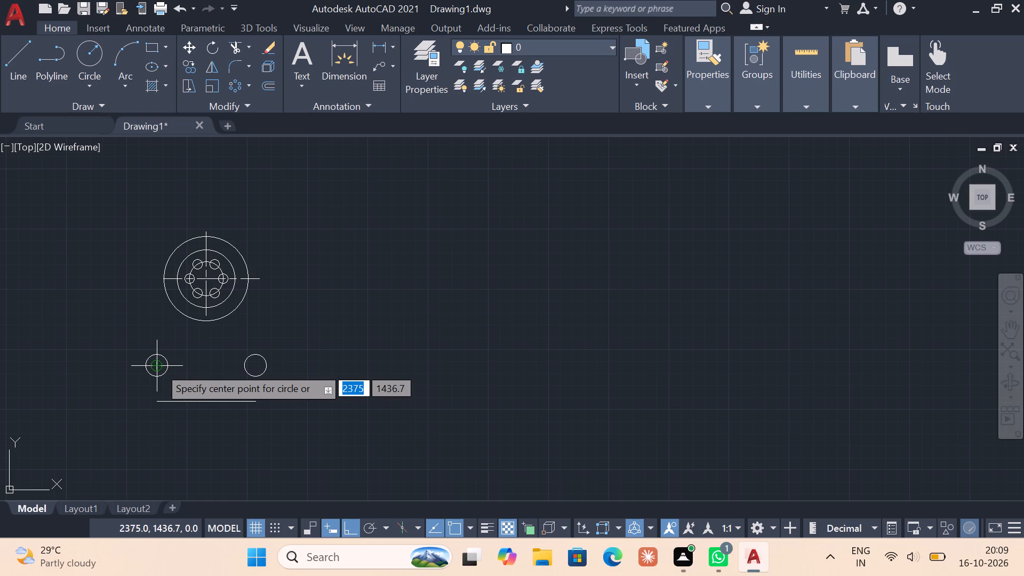
left_click(159, 367)
type("18")
key("Return")
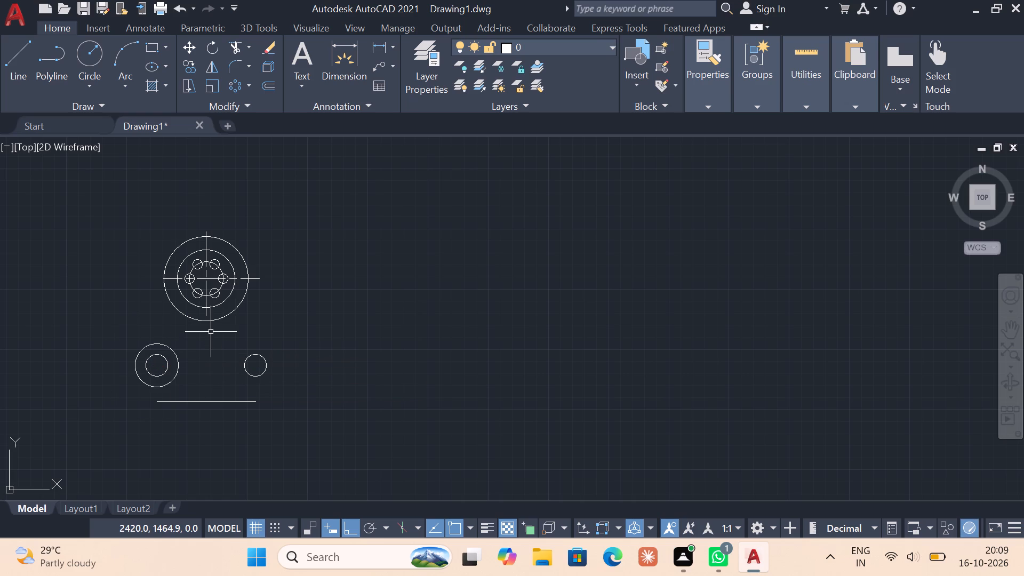
Draw a circle of radius 18 concentric with the right radius 9 circle.
left_click(97, 81)
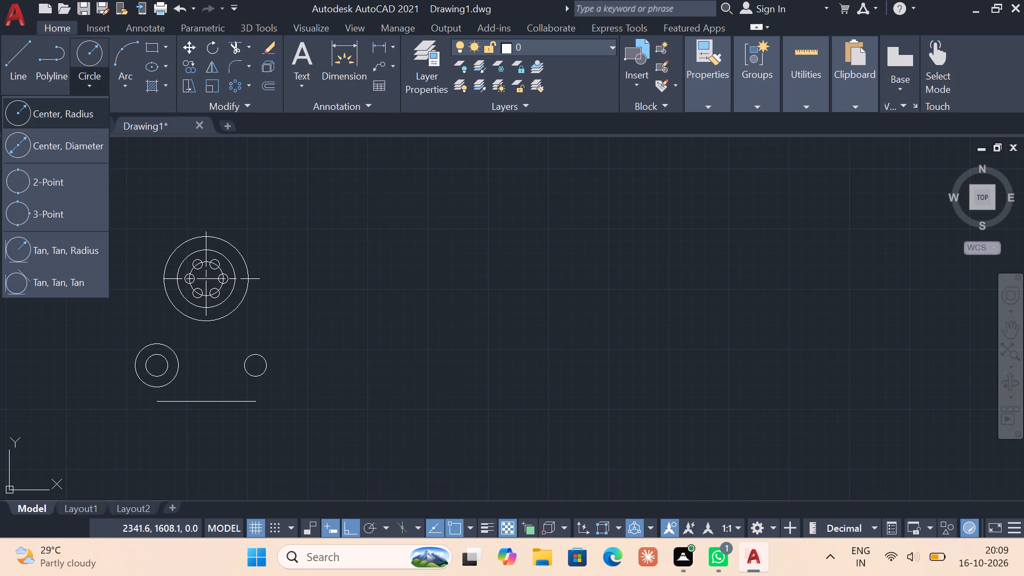
left_click(88, 111)
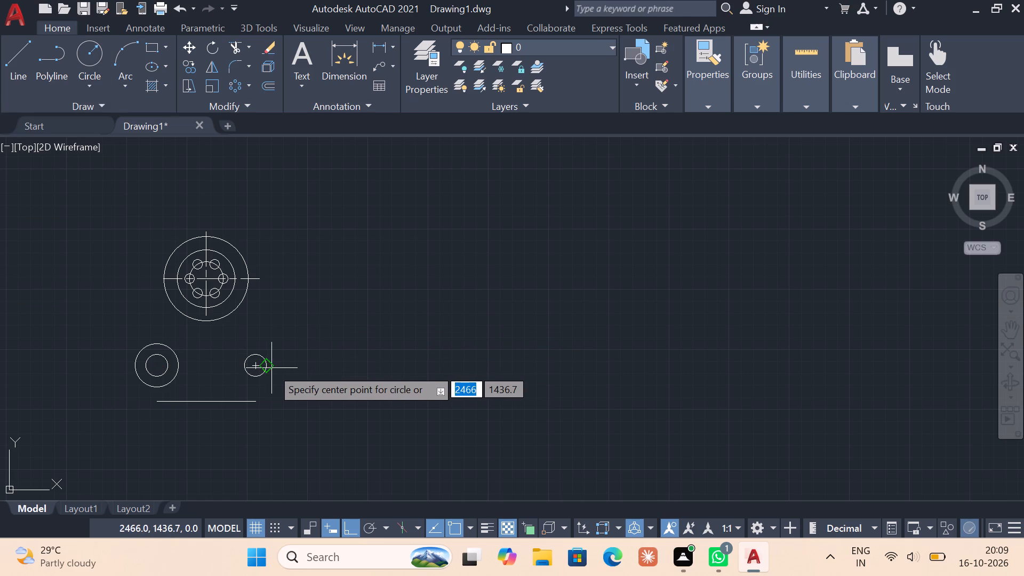
left_click(254, 368)
type("18")
key("Return")
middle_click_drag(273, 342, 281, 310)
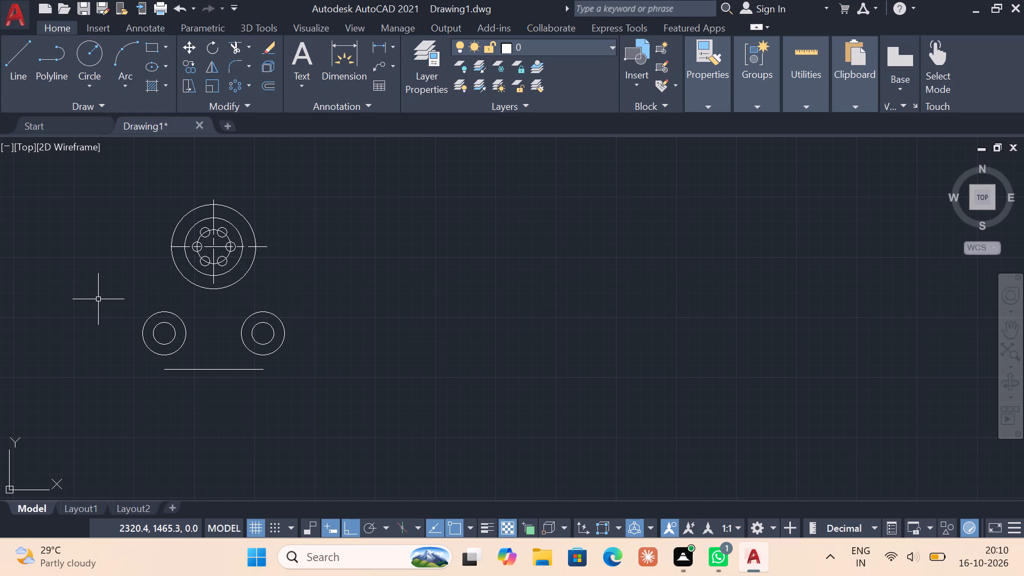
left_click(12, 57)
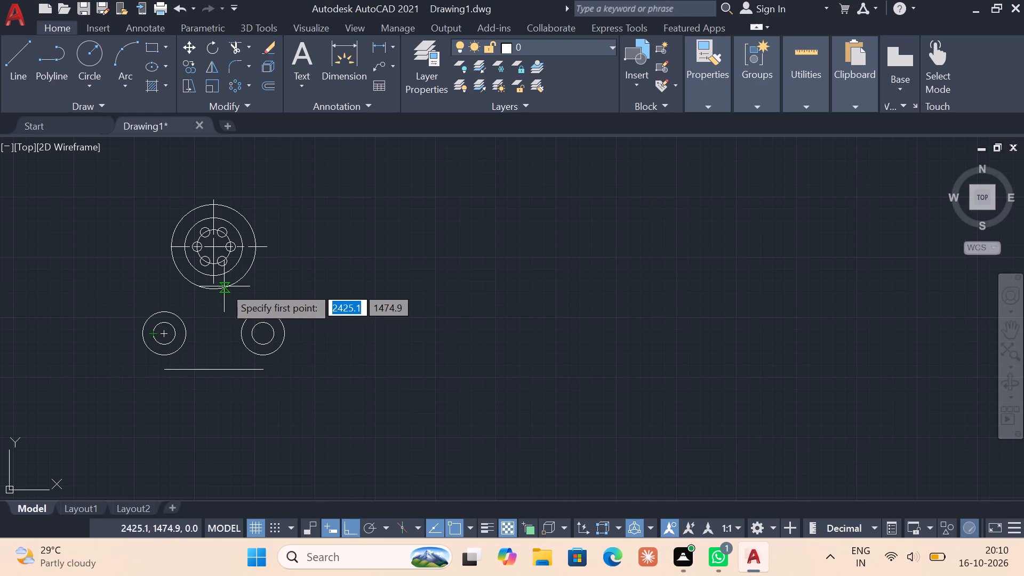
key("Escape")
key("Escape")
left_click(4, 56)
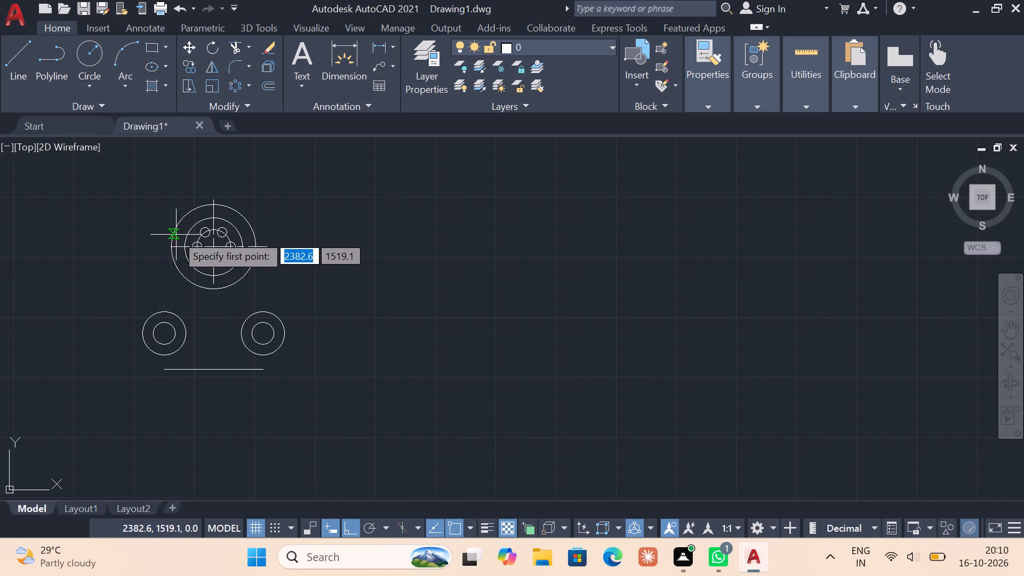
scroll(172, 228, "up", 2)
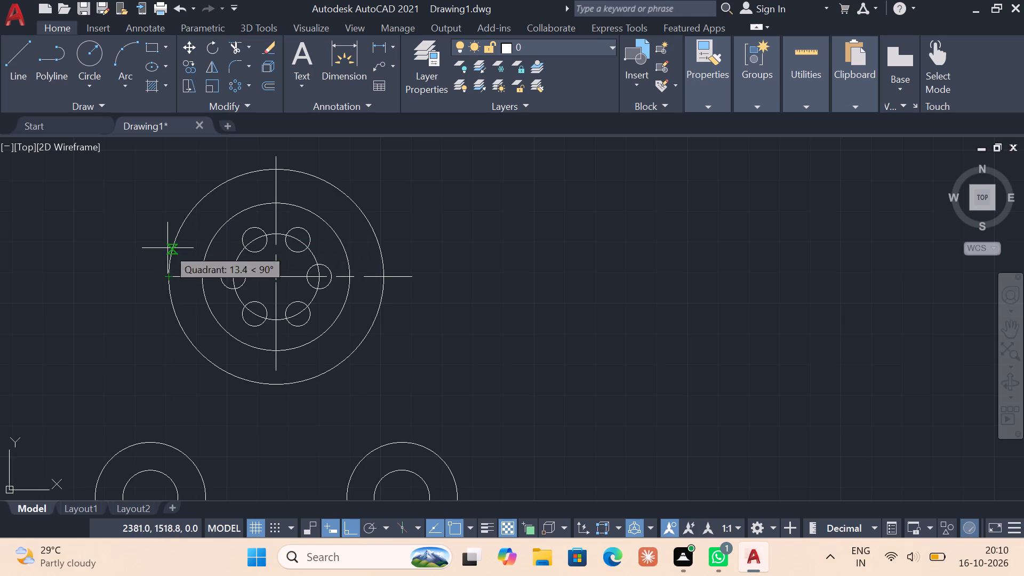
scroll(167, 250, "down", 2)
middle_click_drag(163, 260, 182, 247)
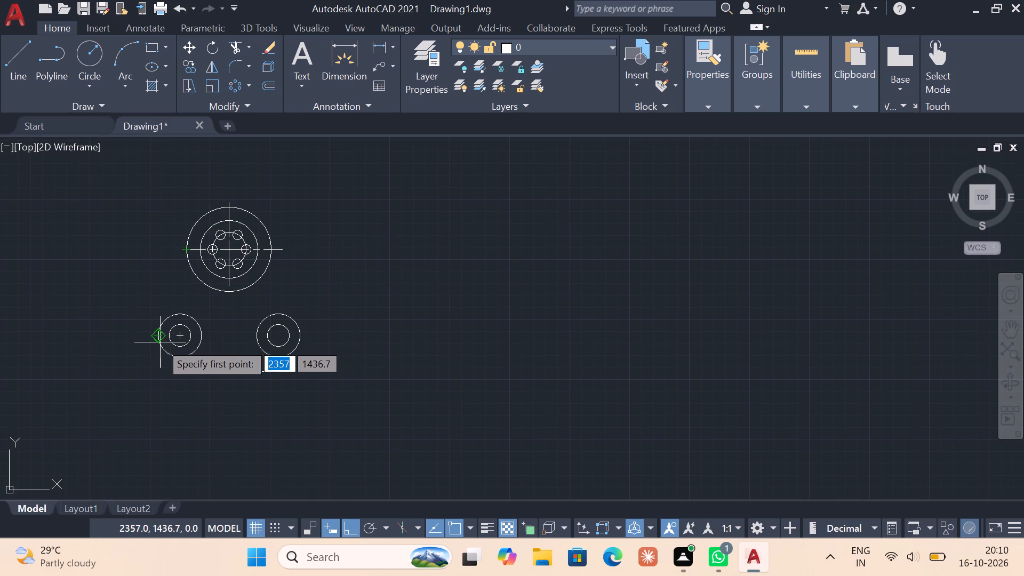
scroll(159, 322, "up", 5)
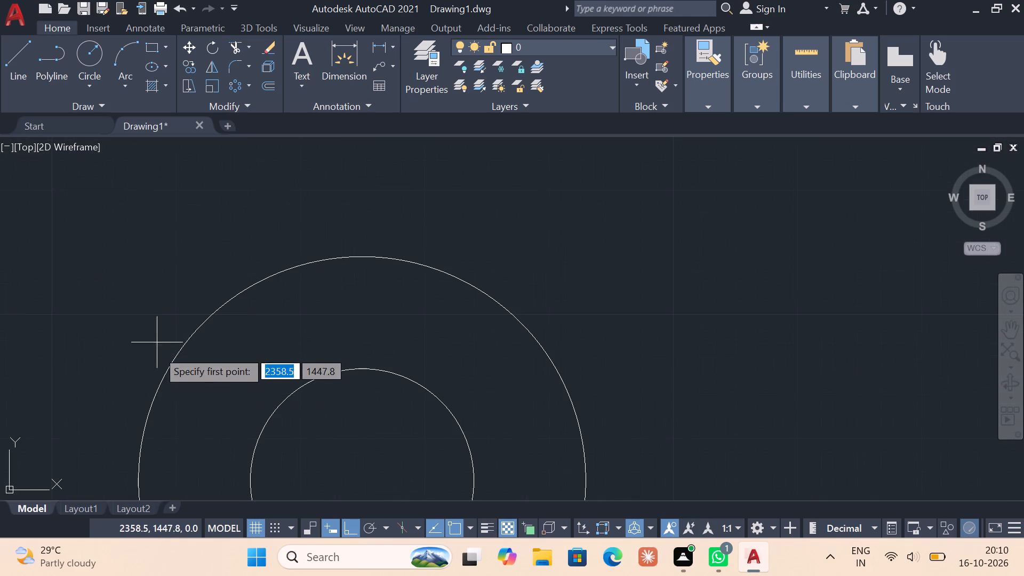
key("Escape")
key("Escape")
Restrict the running object snaps to Tangent only, turning off all the other snap modes.
left_click(470, 531)
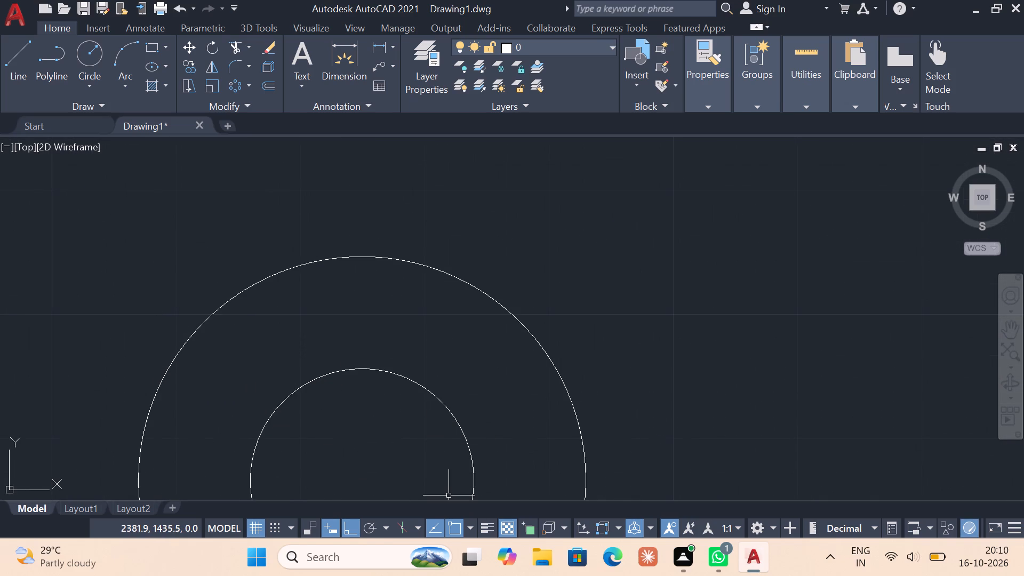
left_click(414, 481)
left_click(410, 462)
left_click(409, 440)
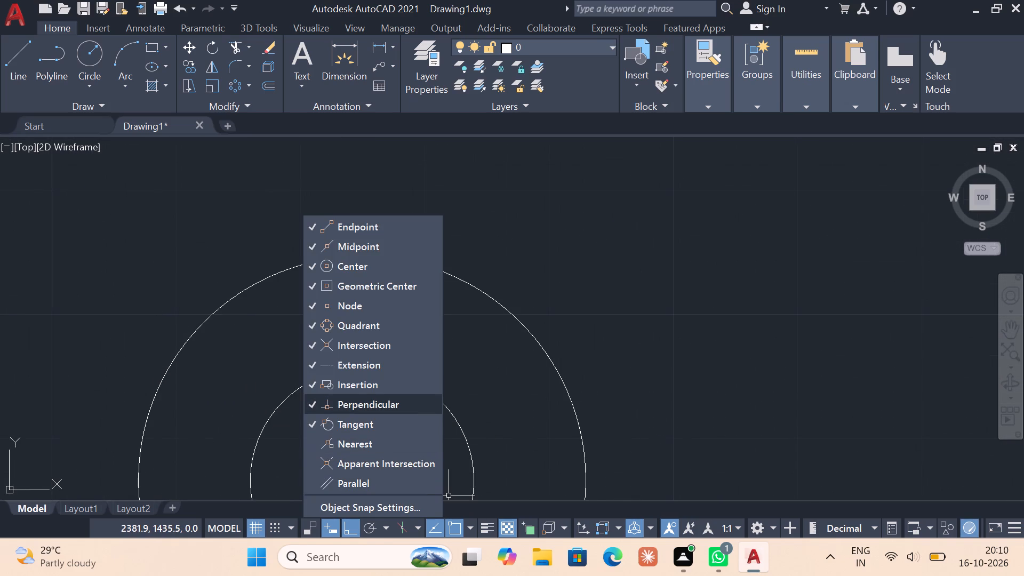
left_click(411, 408)
left_click(411, 391)
left_click(408, 364)
left_click(407, 343)
left_click(407, 328)
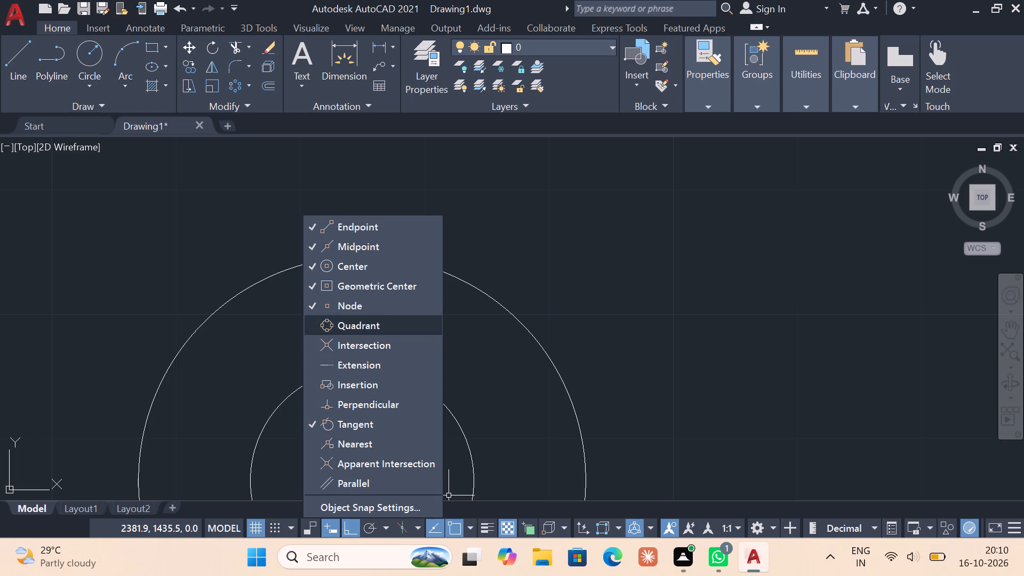
left_click(412, 309)
left_click(421, 287)
left_click(415, 270)
left_click(413, 249)
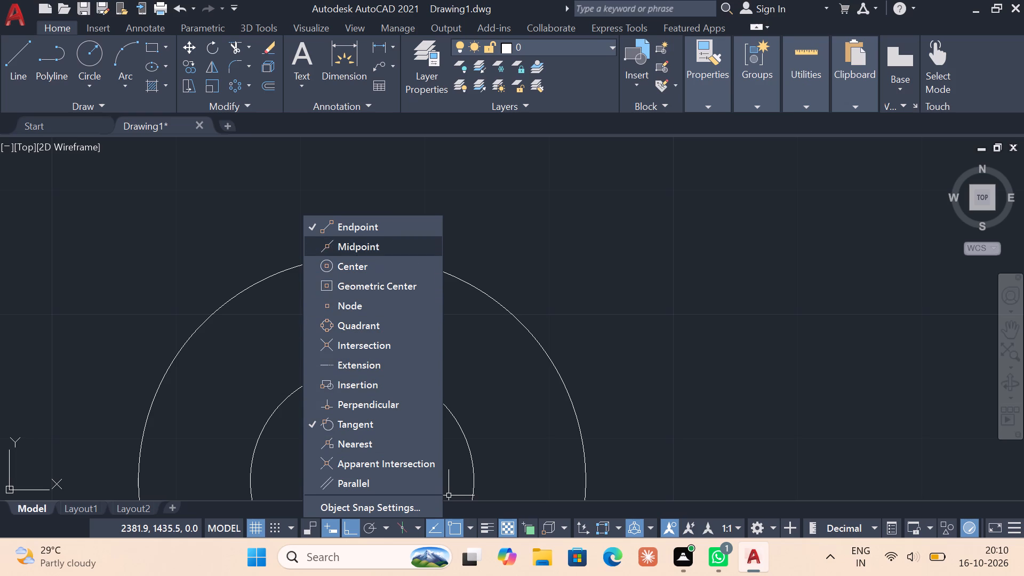
left_click(411, 231)
left_click(564, 251)
Draw a line tangent to the left side of the large upper outer circle and the left radius 18 circle.
left_click(24, 85)
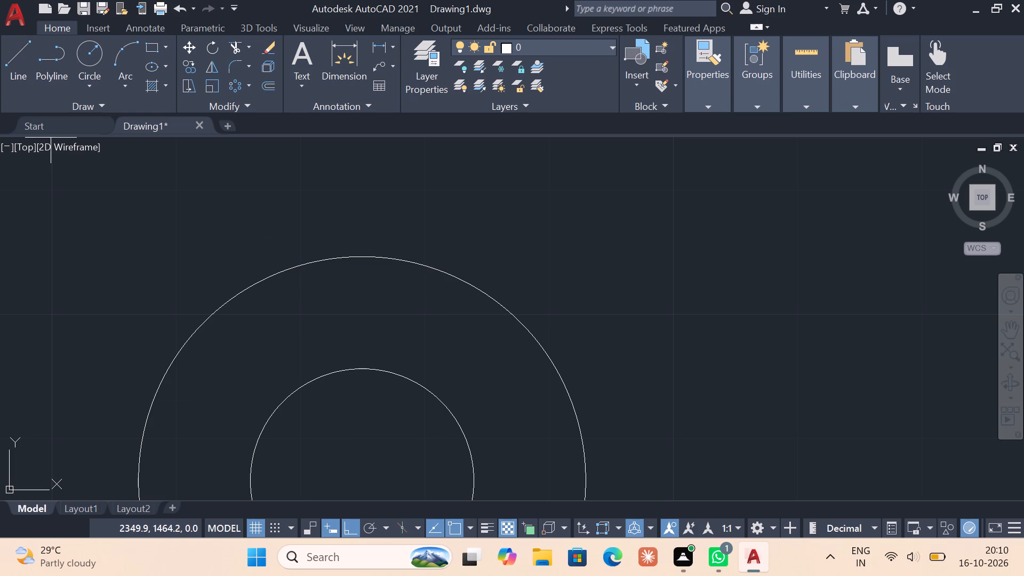
scroll(163, 413, "down", 2)
middle_click_drag(209, 355, 283, 251)
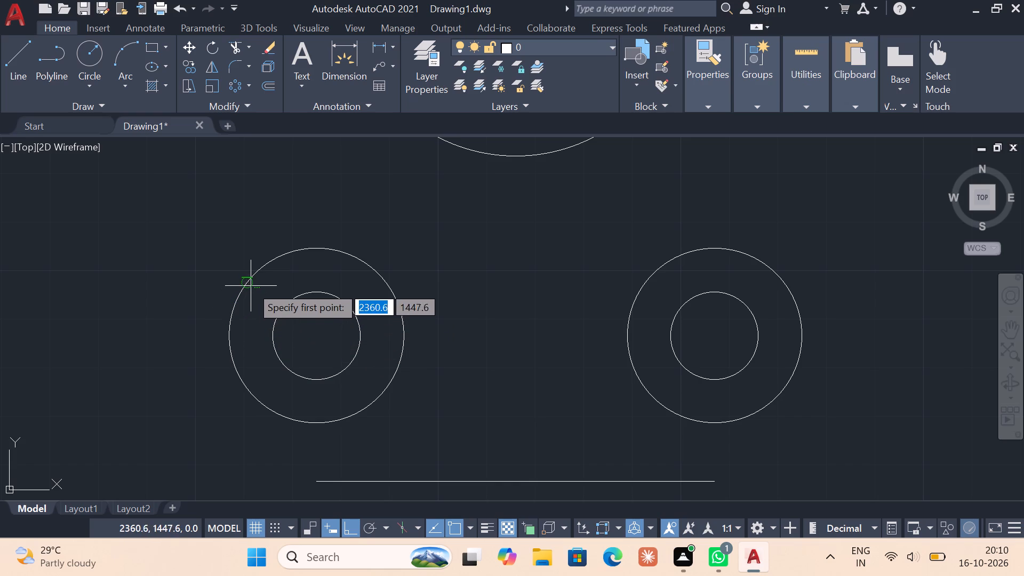
scroll(311, 257, "down", 4)
middle_click_drag(312, 268, 302, 327)
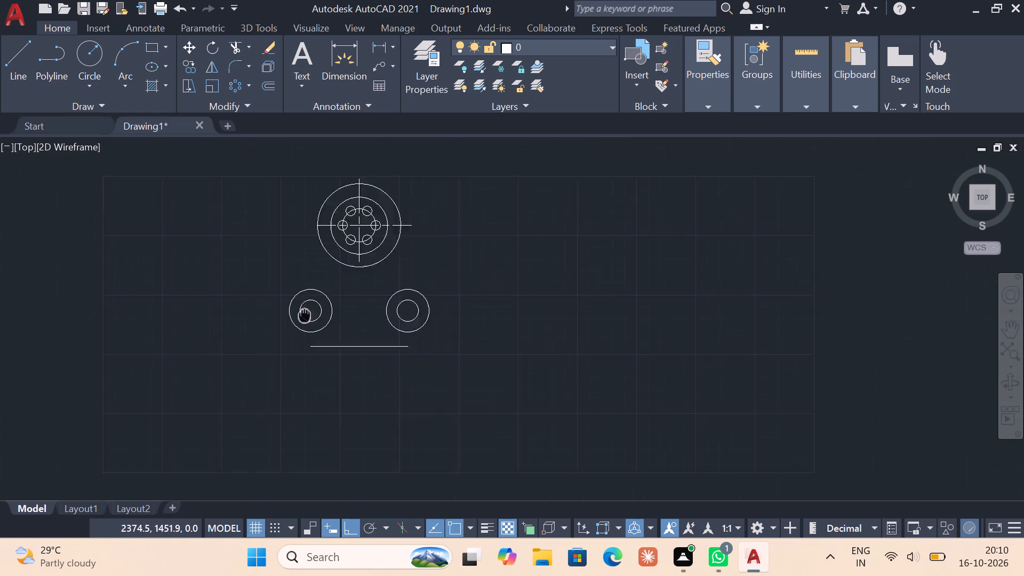
middle_click_drag(302, 327, 275, 411)
scroll(289, 322, "up", 4)
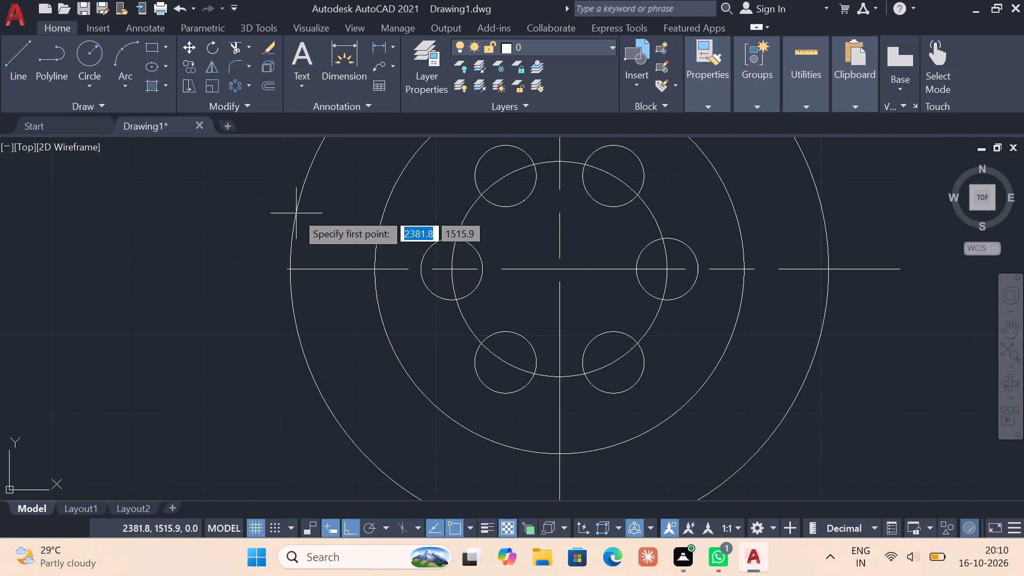
left_click(300, 193)
middle_click_drag(206, 439, 300, 279)
scroll(300, 278, "down", 1)
middle_click_drag(289, 338, 313, 169)
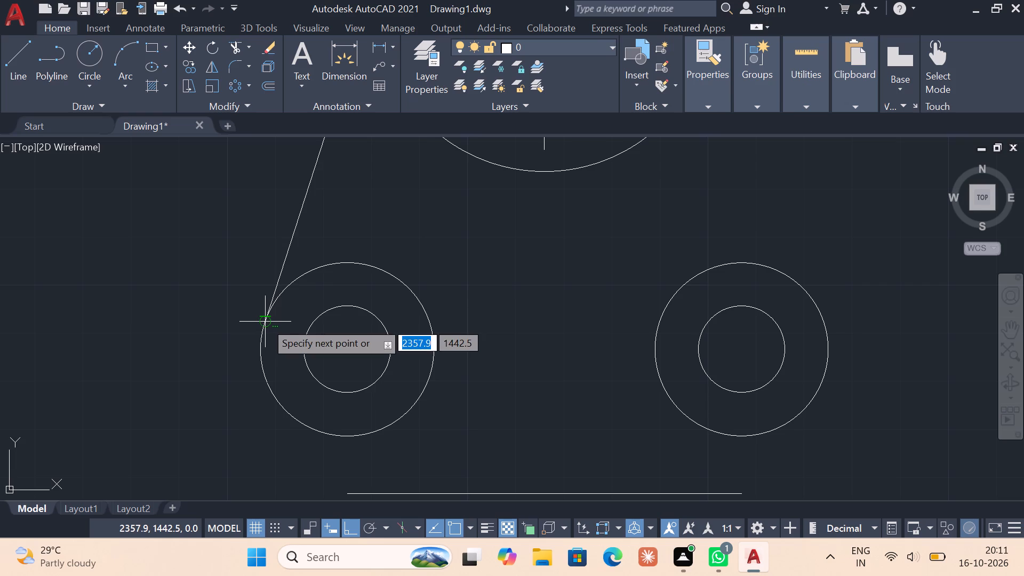
scroll(265, 322, "up", 3)
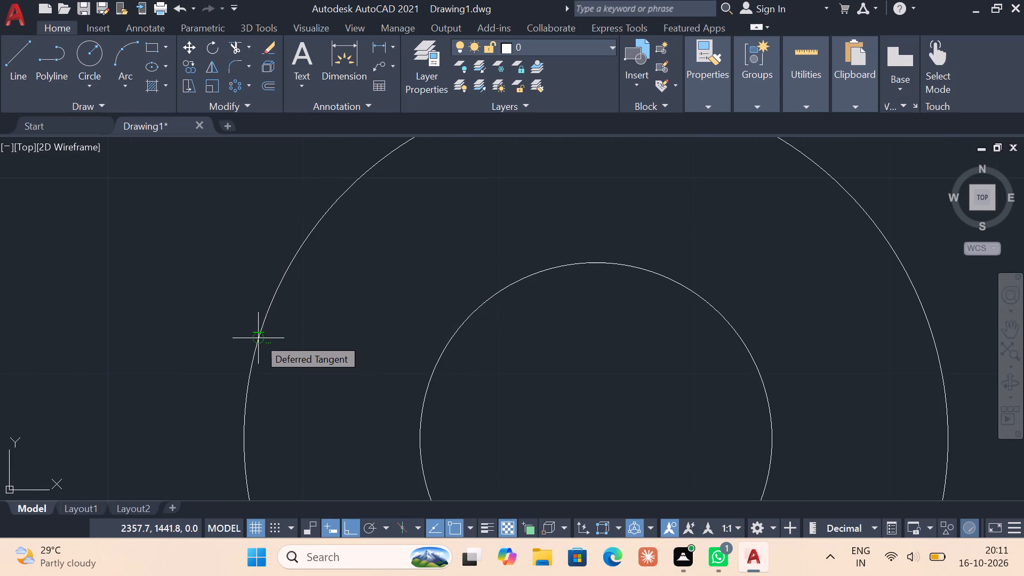
middle_click_drag(253, 357, 256, 212)
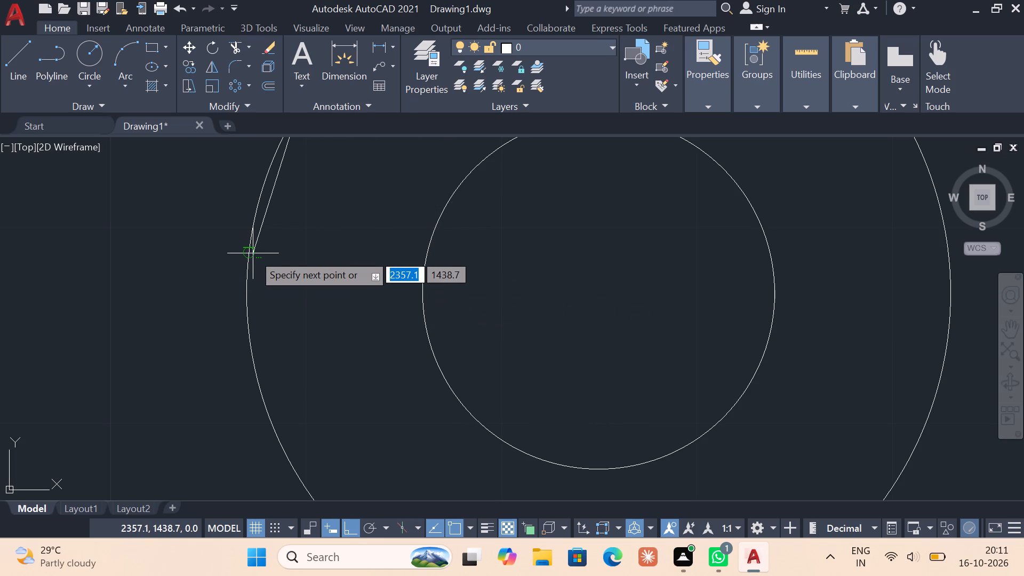
scroll(253, 253, "down", 2)
middle_click_drag(257, 282, 265, 353)
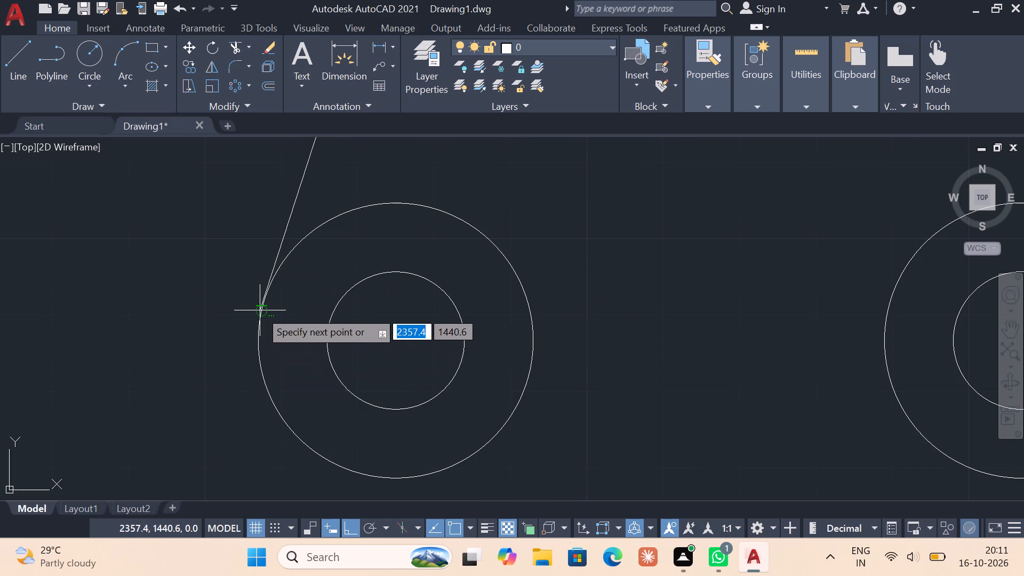
left_click(260, 310)
key("Escape")
key("Escape")
scroll(275, 307, "up", 3)
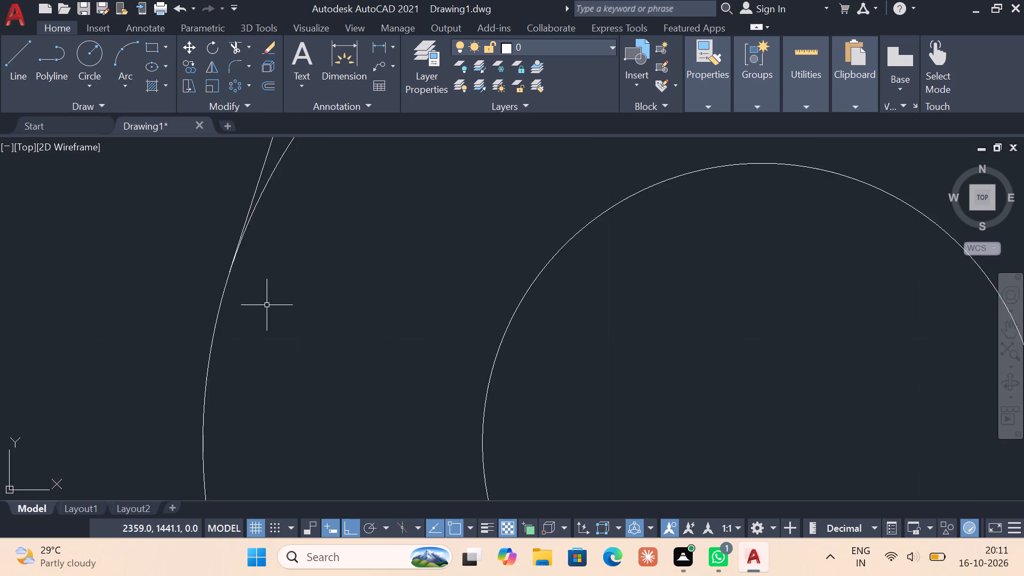
scroll(266, 305, "down", 10)
Turn on all the running object snap modes.
left_click(294, 281)
left_click(262, 255)
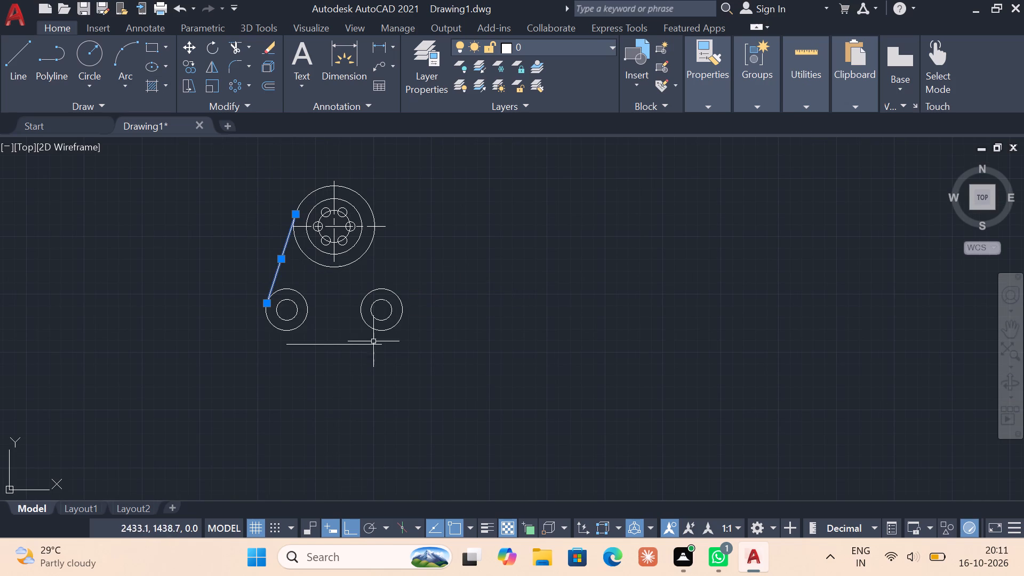
left_click(468, 523)
left_click(396, 501)
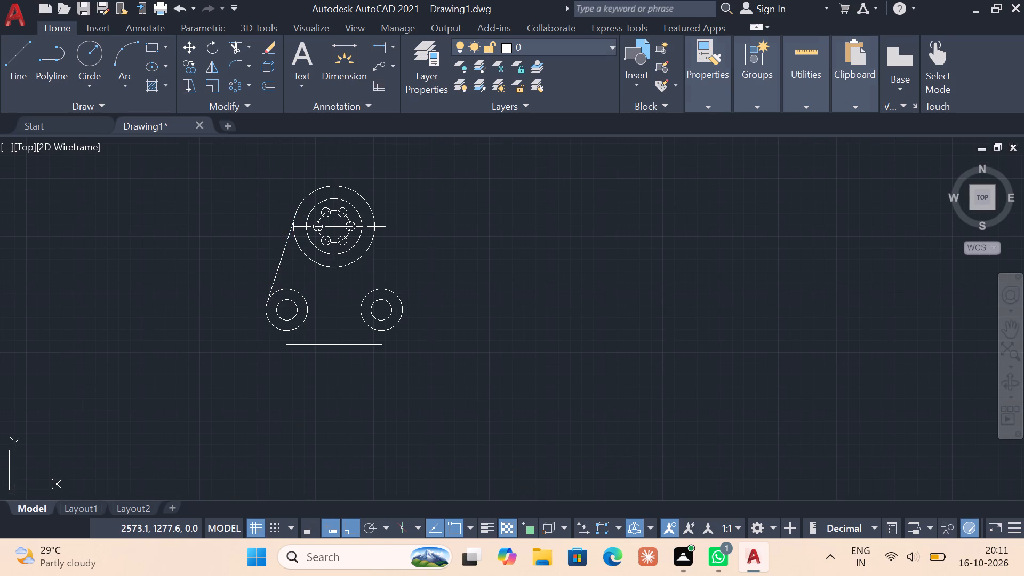
left_click(624, 171)
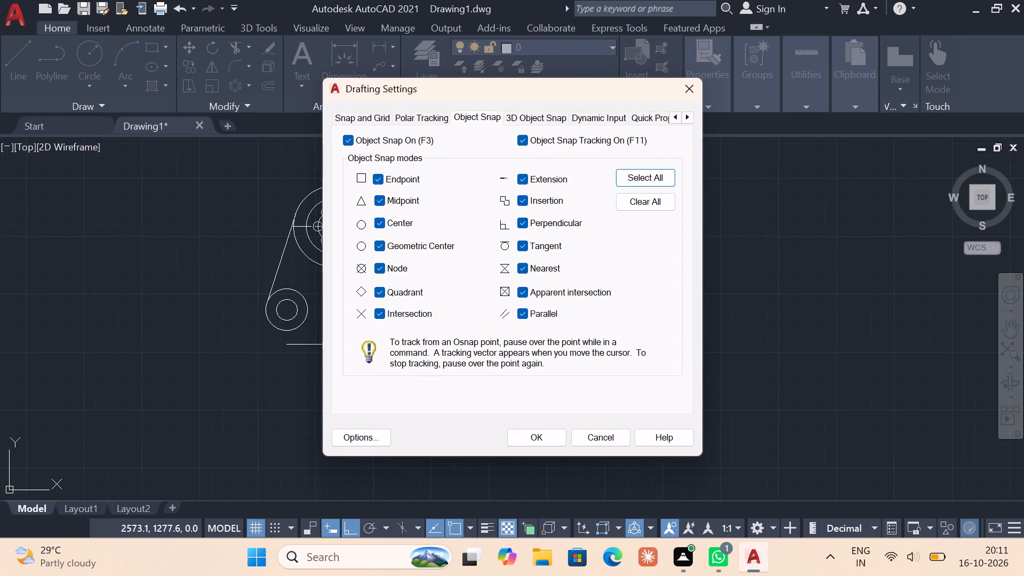
left_click(539, 441)
key("Escape")
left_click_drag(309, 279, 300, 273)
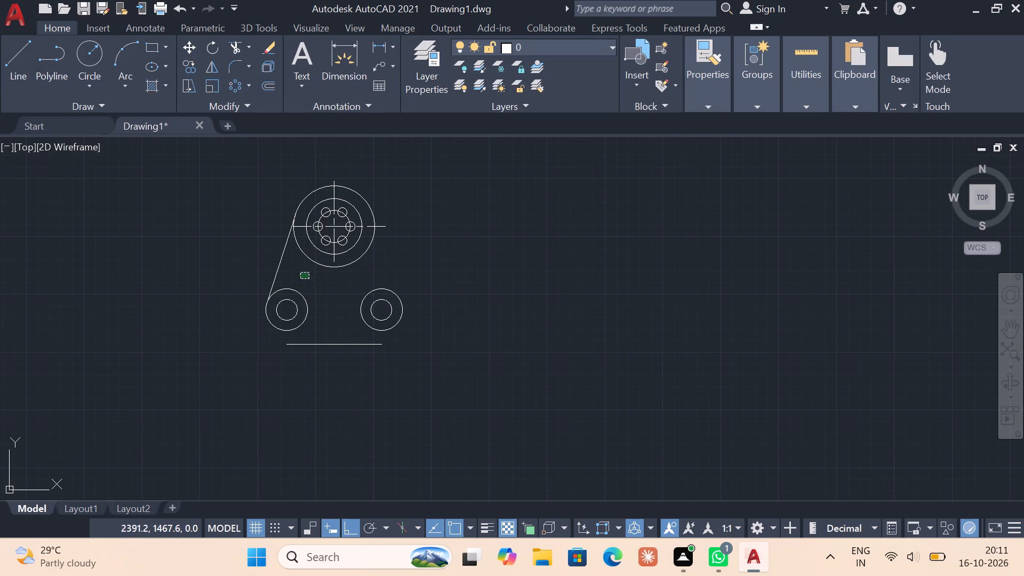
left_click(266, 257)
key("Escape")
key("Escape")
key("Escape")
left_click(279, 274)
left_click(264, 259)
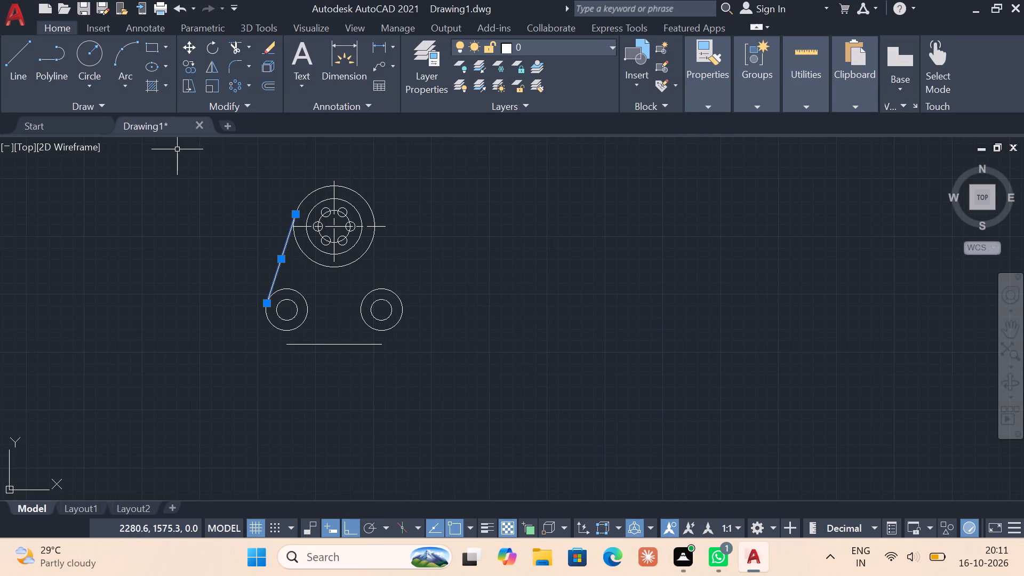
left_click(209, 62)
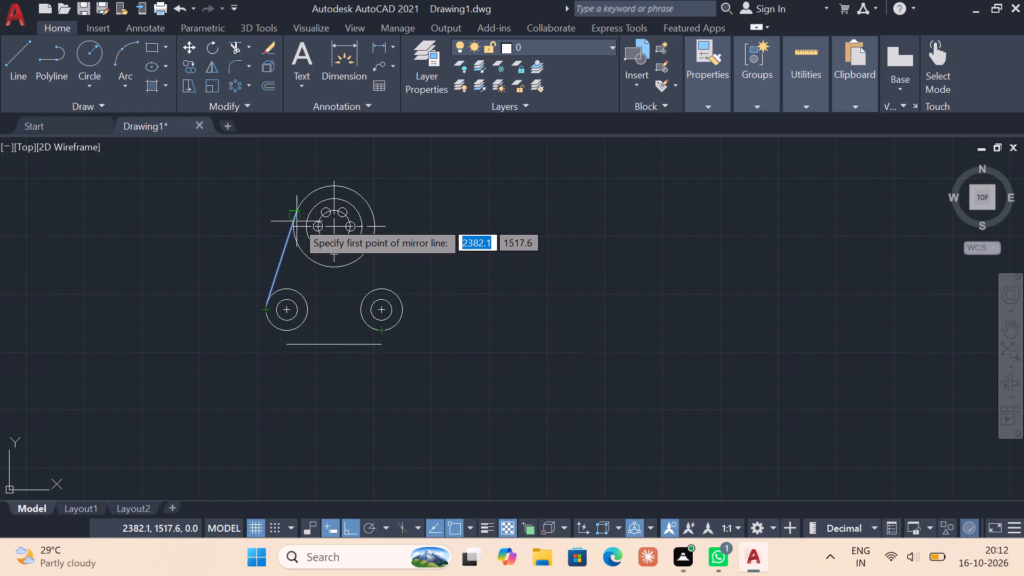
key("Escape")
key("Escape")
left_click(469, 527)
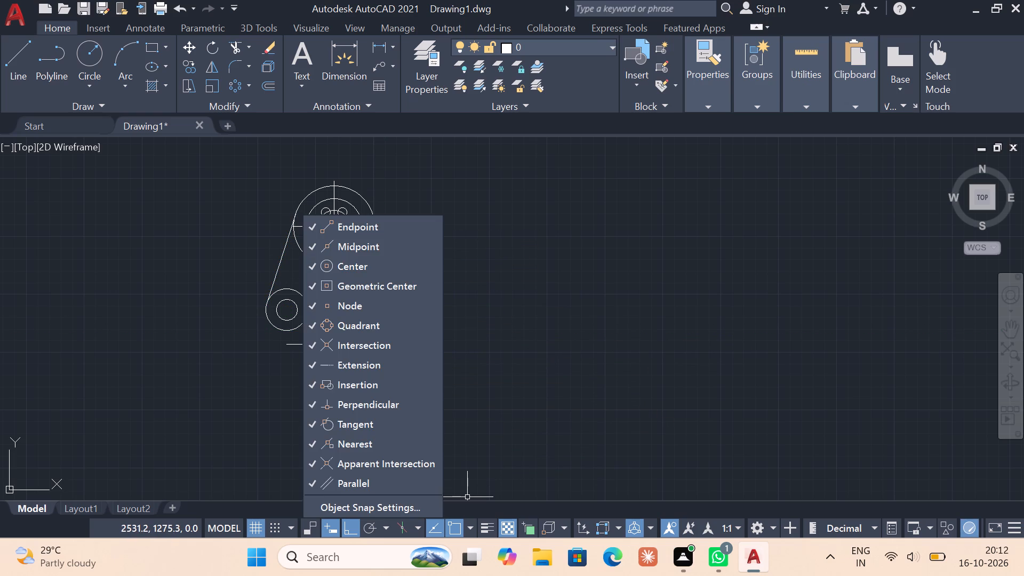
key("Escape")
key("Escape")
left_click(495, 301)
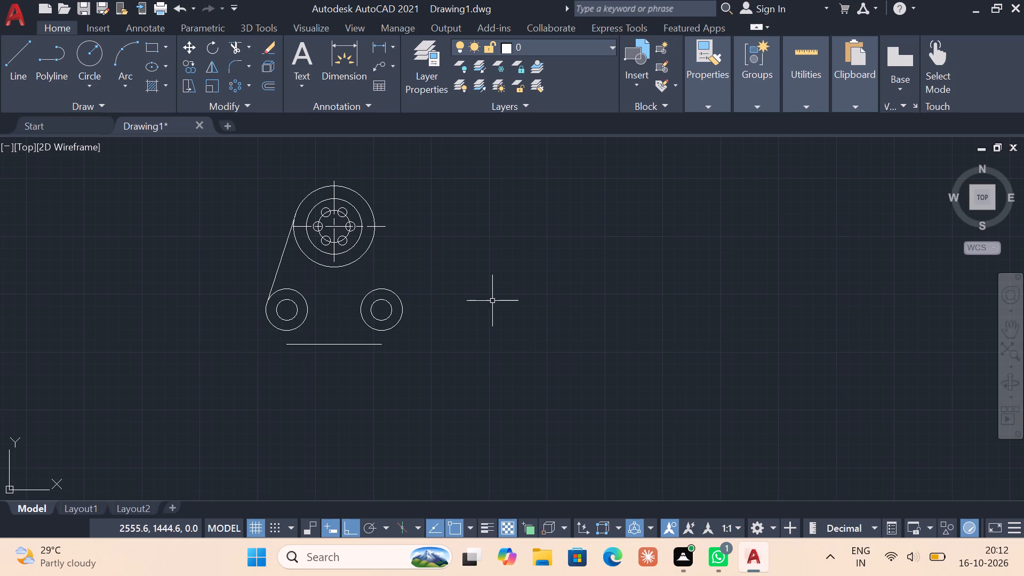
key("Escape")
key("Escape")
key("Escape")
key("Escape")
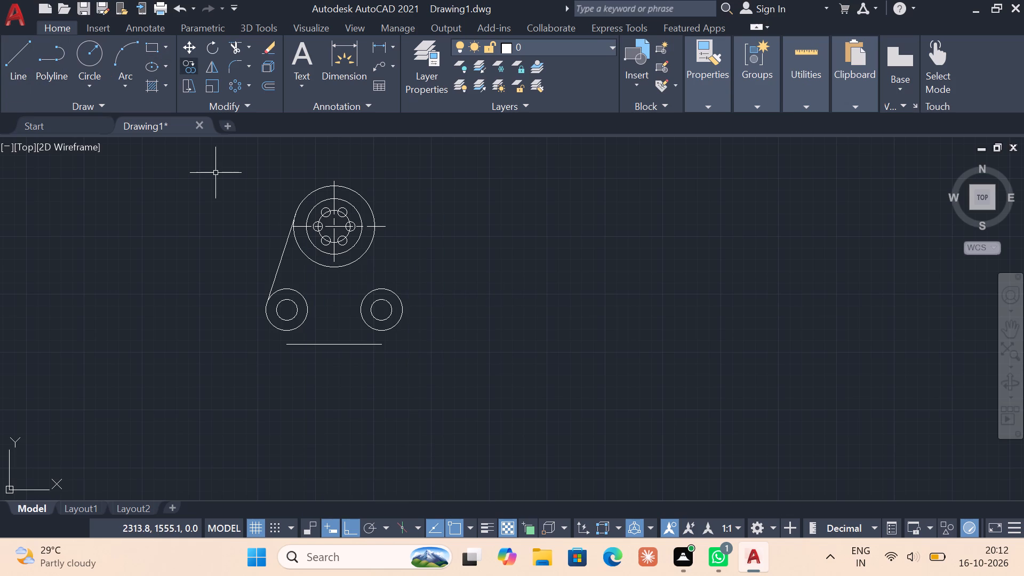
Mirror the left tangent line about the vertical axis through the upper circles' centre, keeping the original line.
left_click(210, 69)
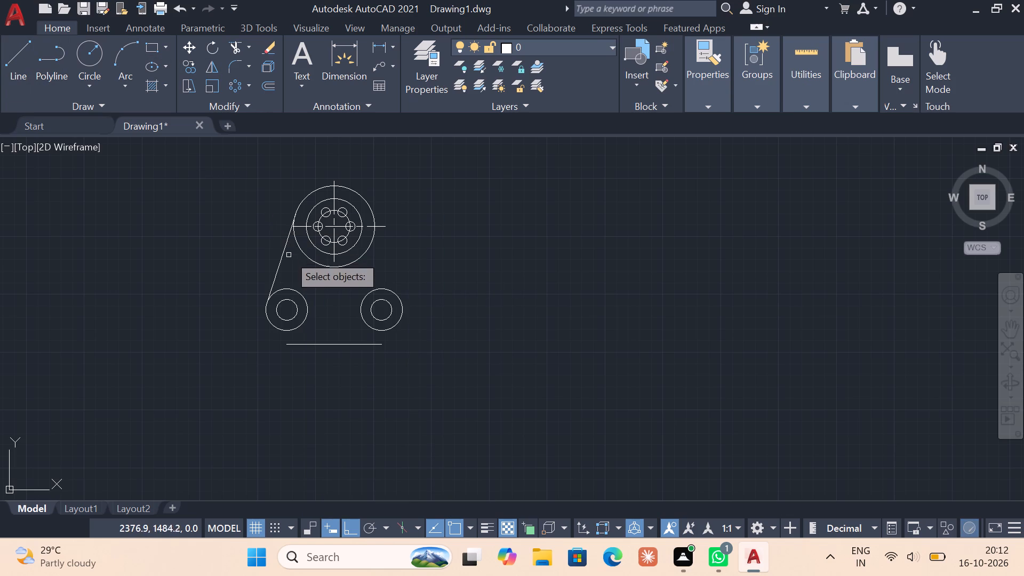
left_click(283, 260)
right_click(359, 210)
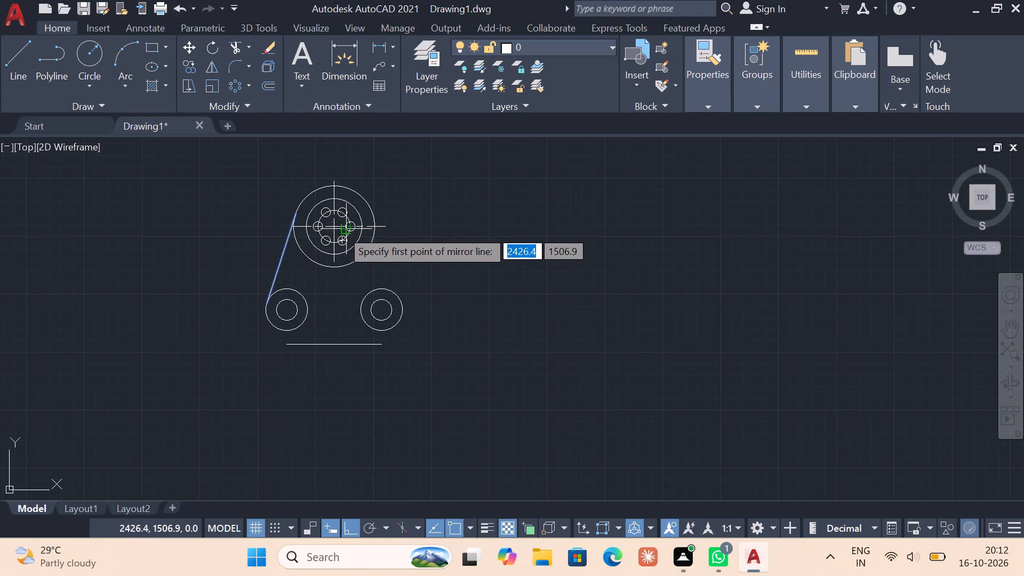
left_click(331, 230)
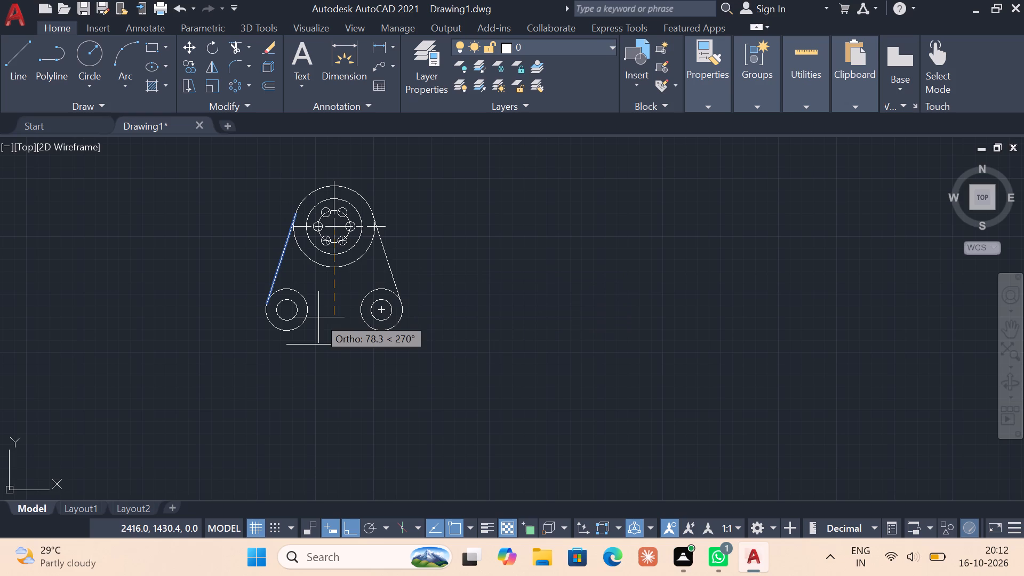
left_click(318, 317)
left_click_drag(356, 383, 318, 317)
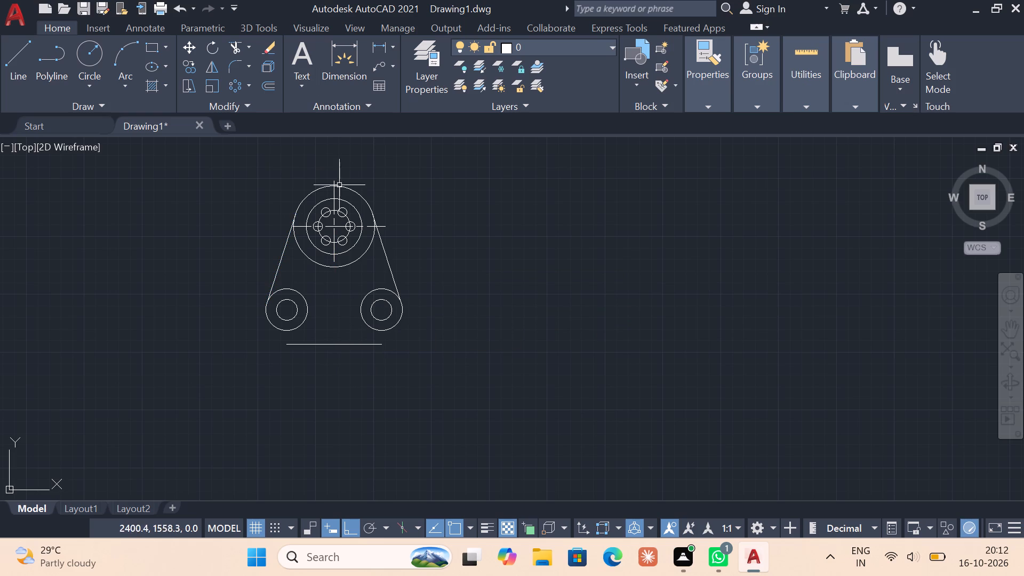
scroll(296, 307, "up", 1)
key("Escape")
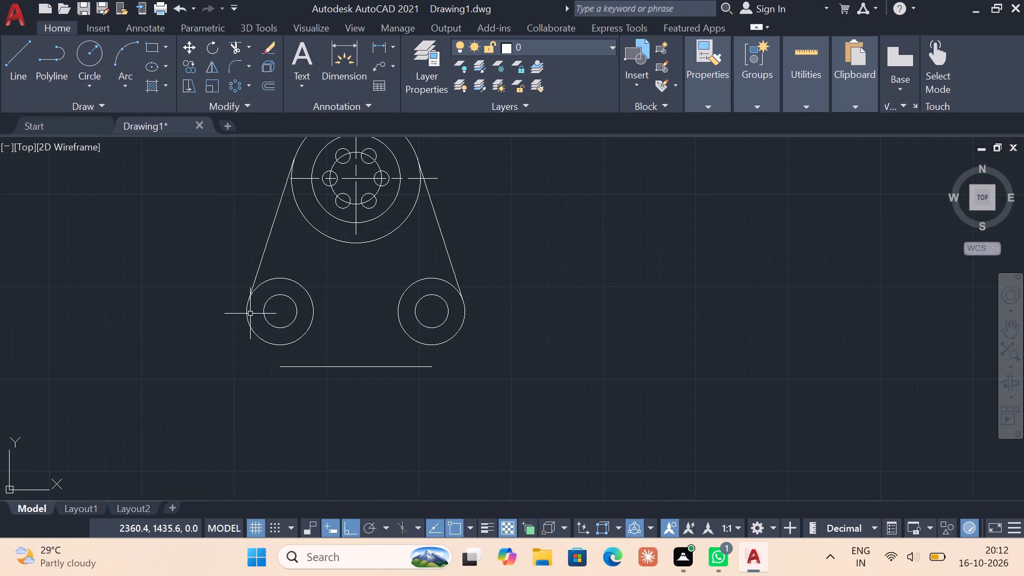
key("Escape")
key("Escape")
key("Escape")
Draw a vertical line from the base line's left end up into the left radius 18 circle, and trim the part inside the circle.
left_click(17, 82)
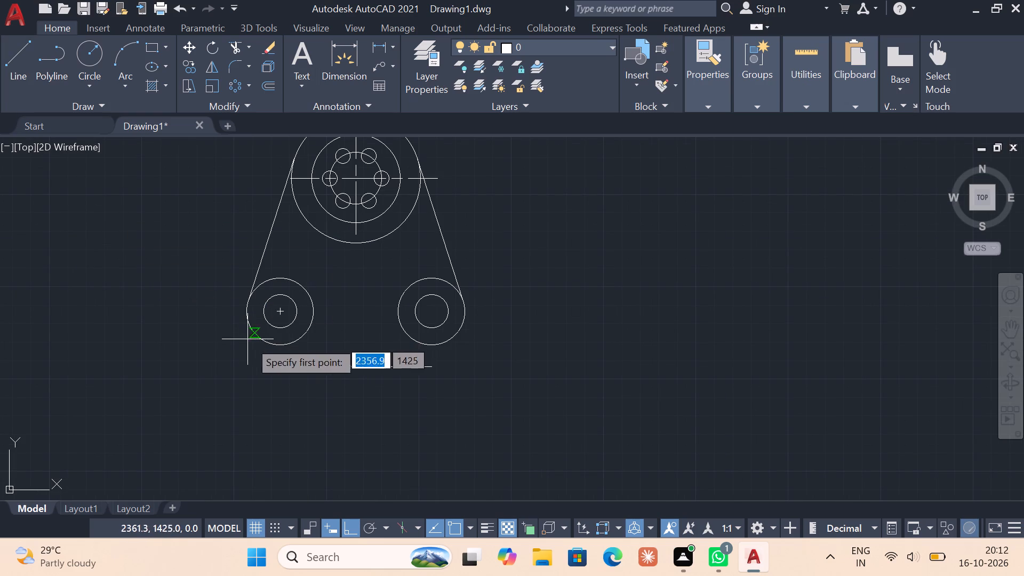
left_click(278, 371)
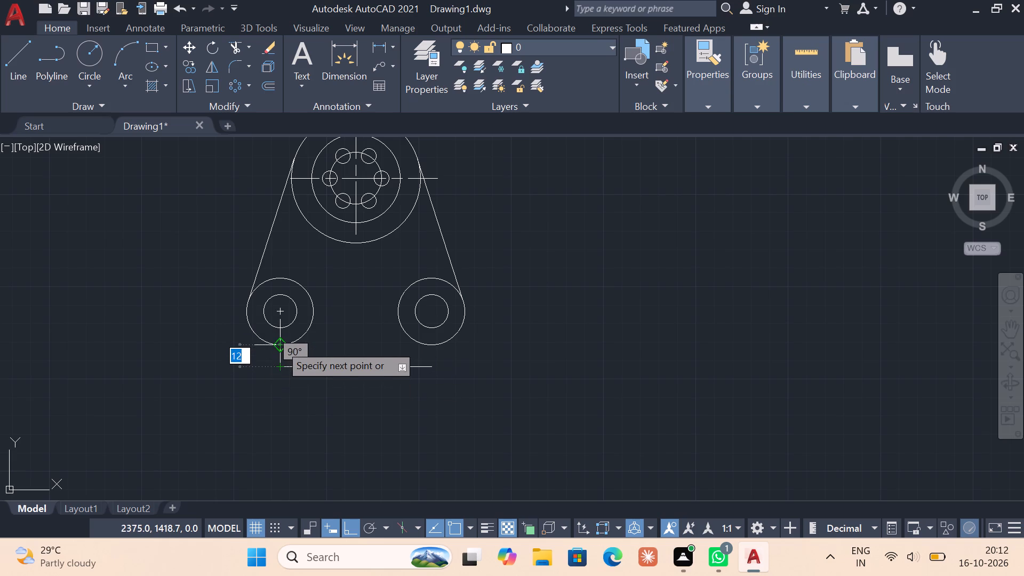
scroll(279, 340, "up", 3)
left_click(281, 335)
key("Escape")
key("Escape")
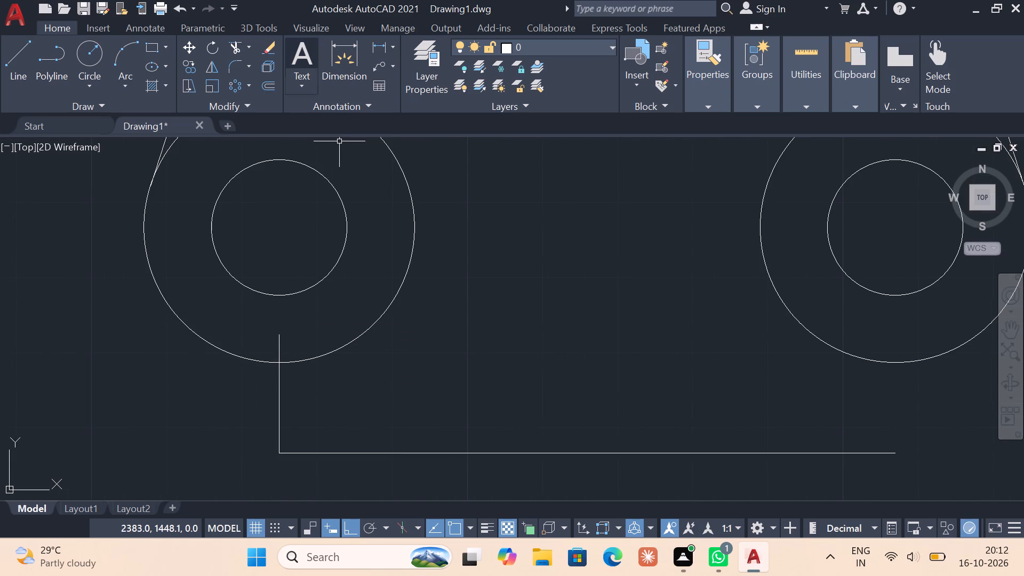
left_click(238, 50)
left_click(279, 351)
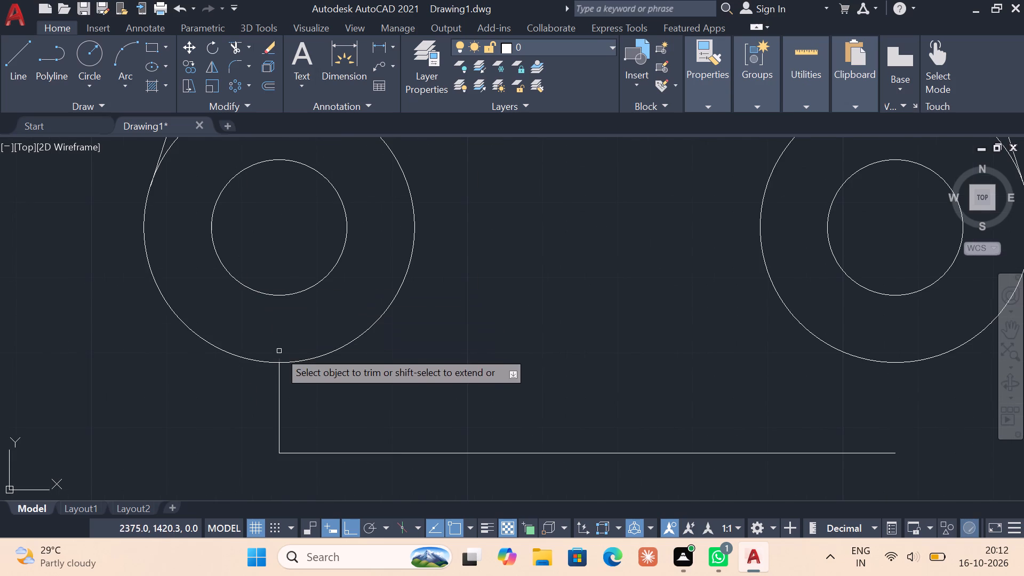
key("Escape")
key("Escape")
Draw a vertical line from the base line's right end up into the right radius 18 circle, and trim the part inside the circle.
left_click_drag(10, 67, 15, 68)
middle_click_drag(629, 316, 311, 325)
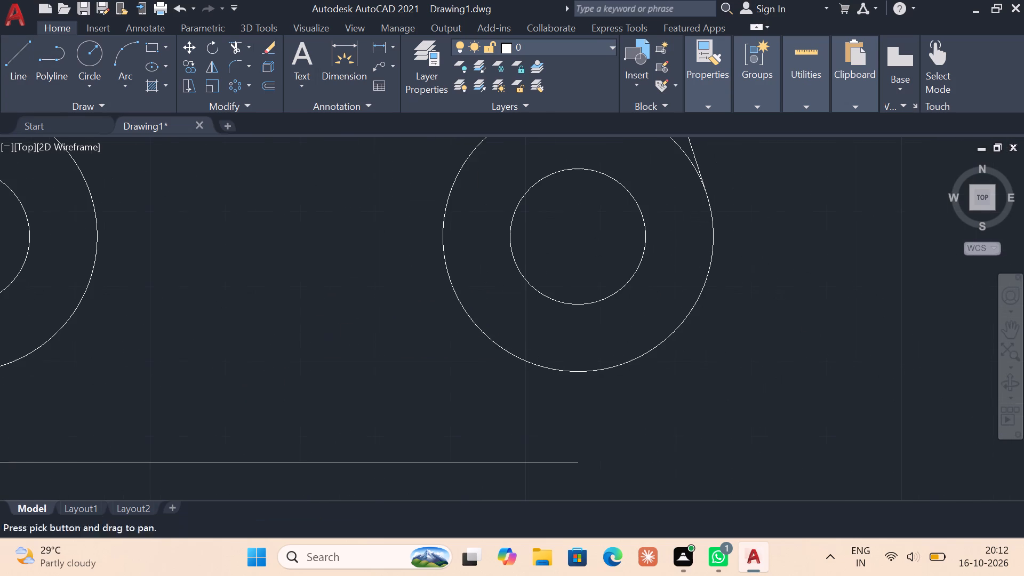
left_click(579, 460)
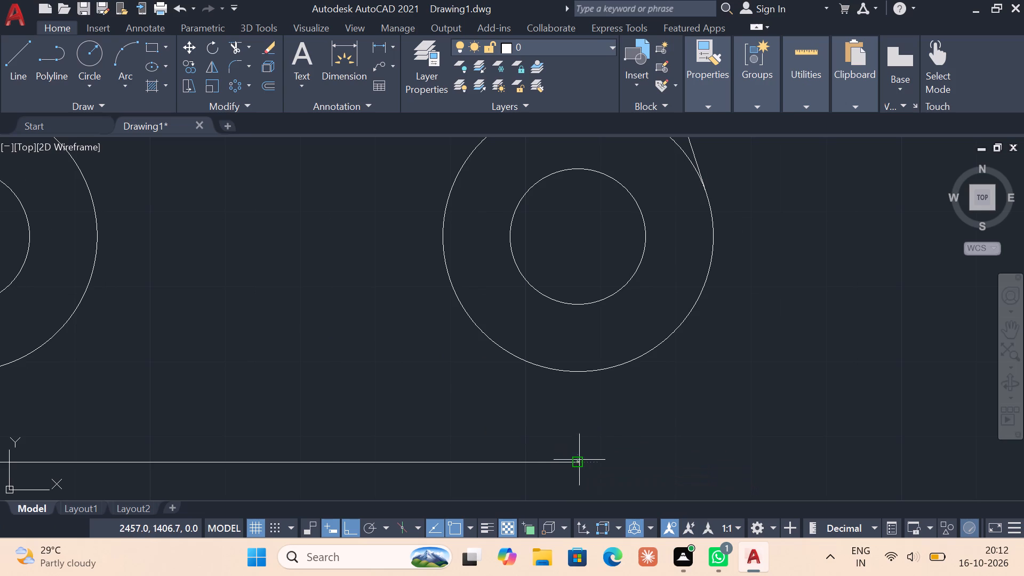
left_click(572, 339)
key("Escape")
key("Escape")
left_click(233, 44)
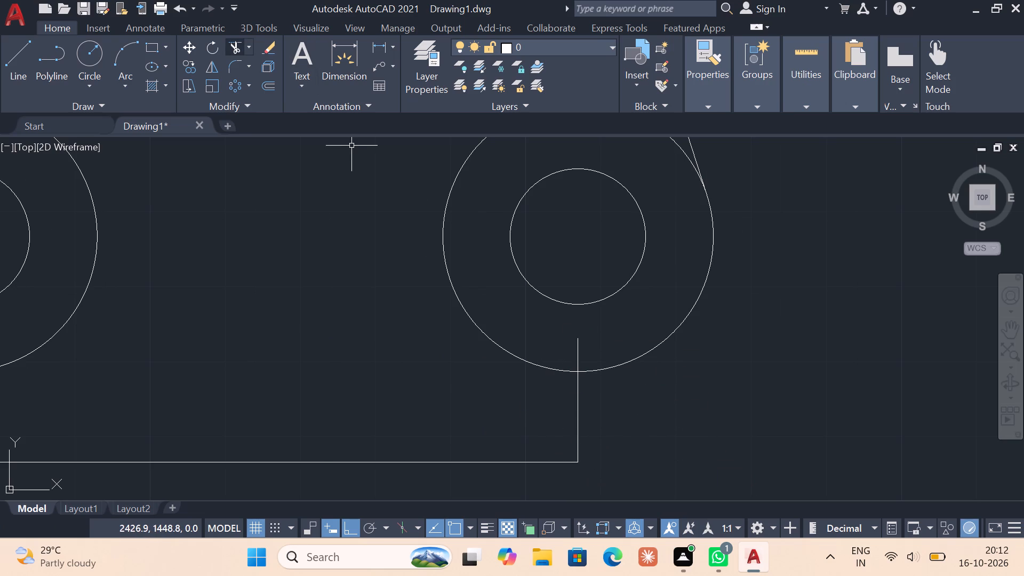
left_click(578, 349)
key("Escape")
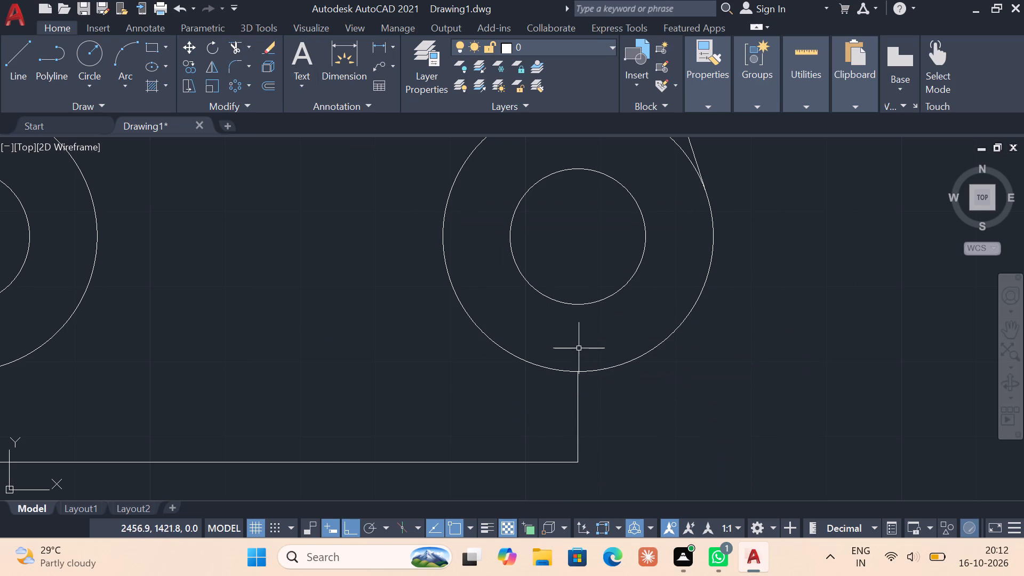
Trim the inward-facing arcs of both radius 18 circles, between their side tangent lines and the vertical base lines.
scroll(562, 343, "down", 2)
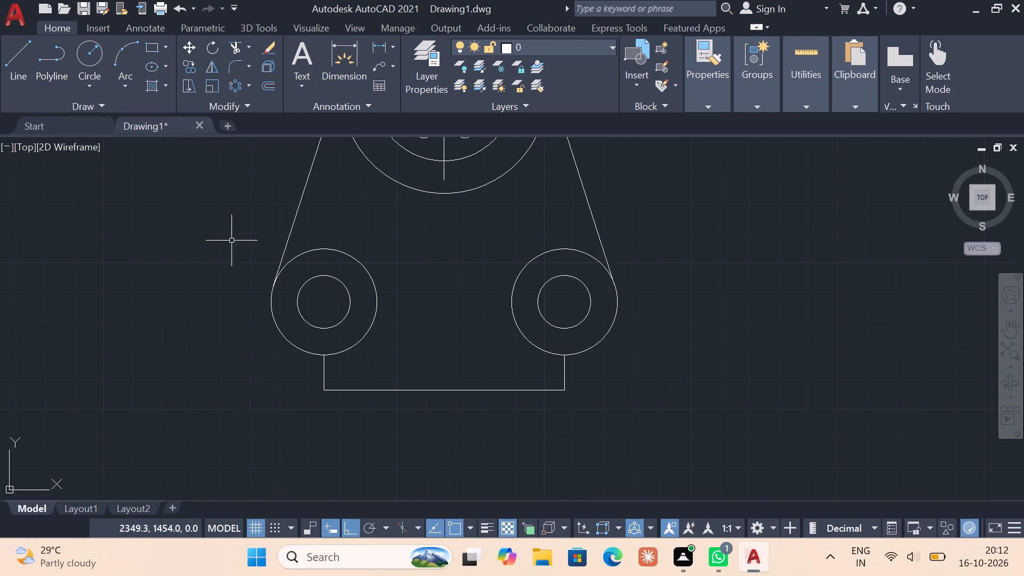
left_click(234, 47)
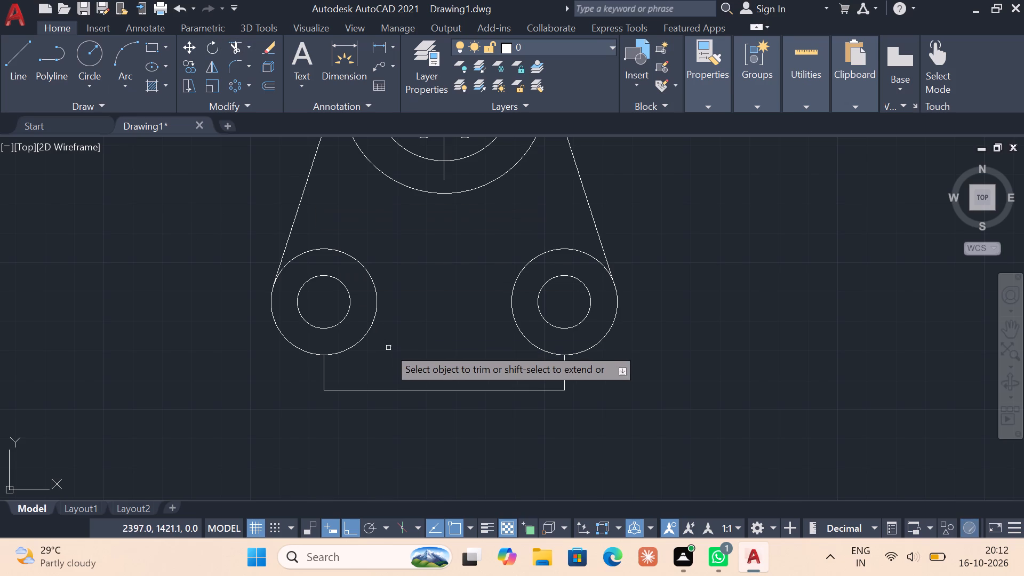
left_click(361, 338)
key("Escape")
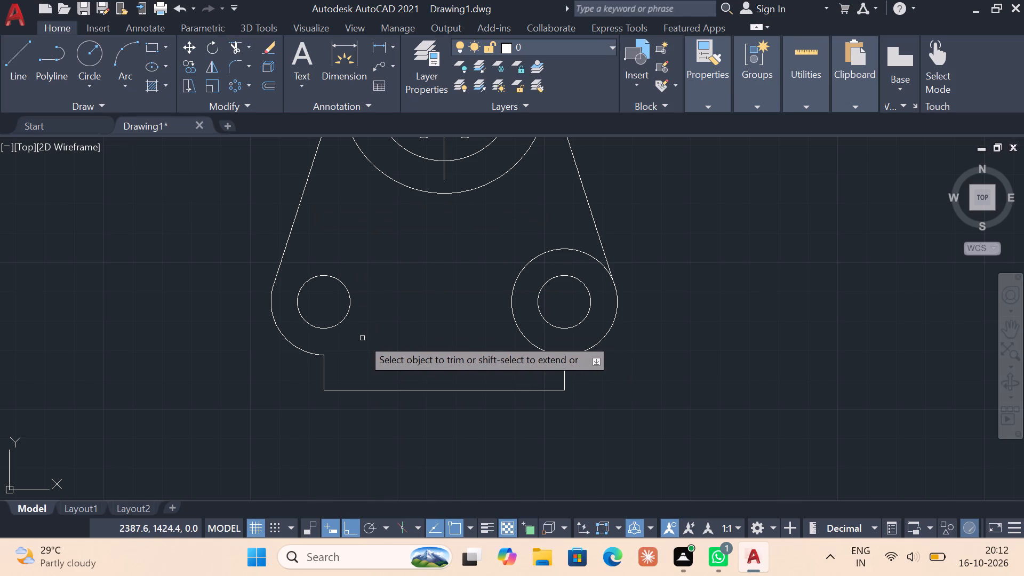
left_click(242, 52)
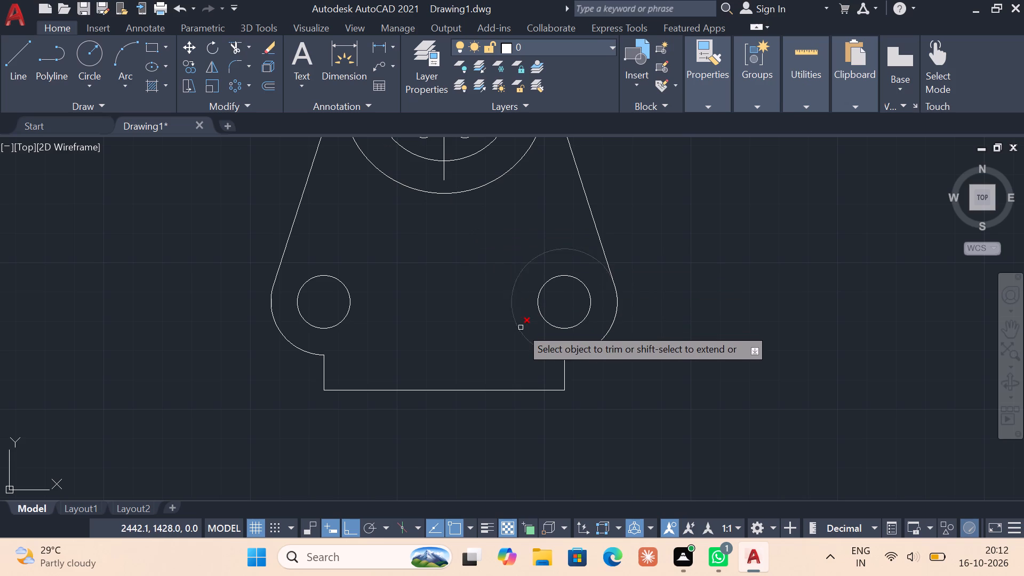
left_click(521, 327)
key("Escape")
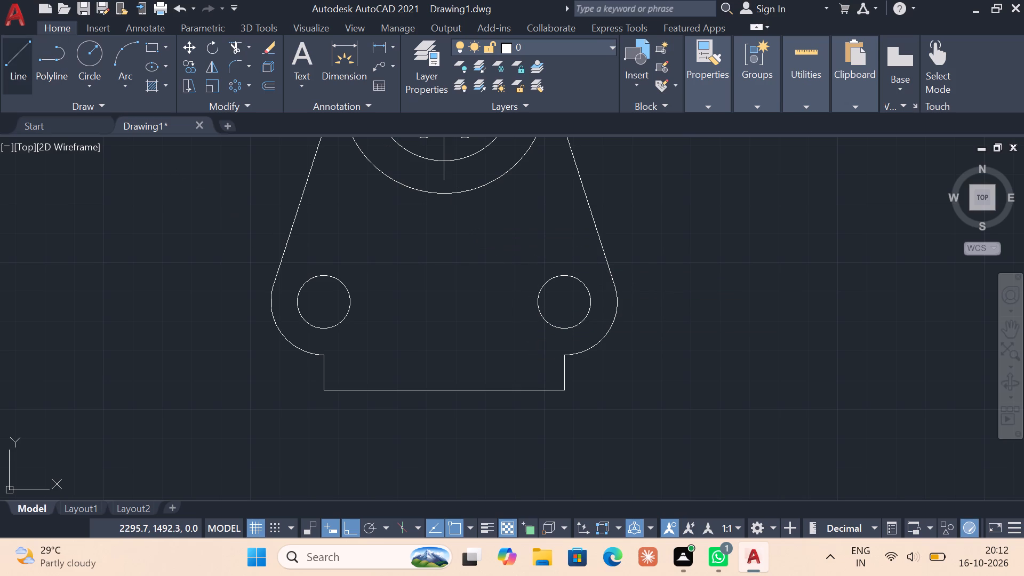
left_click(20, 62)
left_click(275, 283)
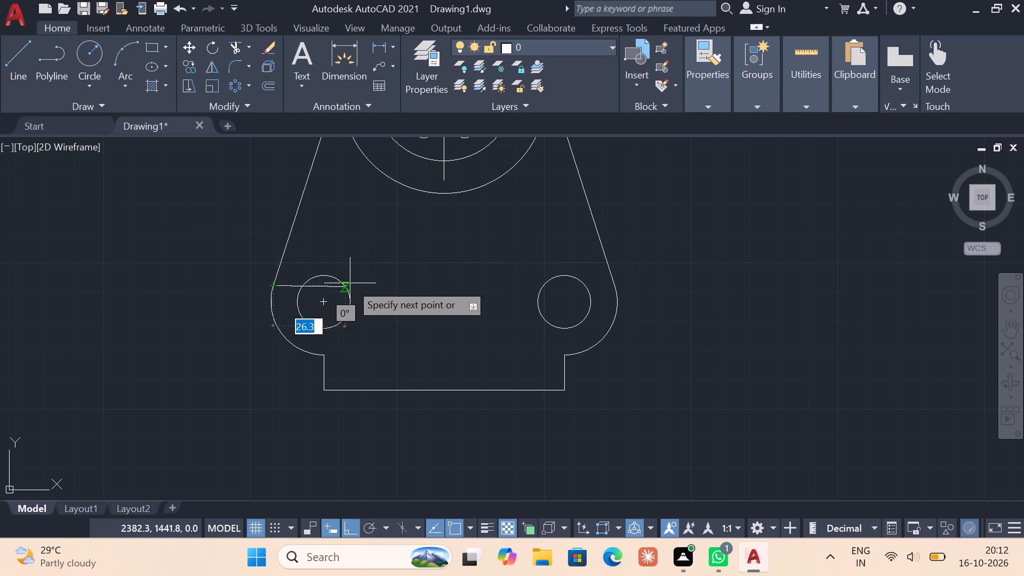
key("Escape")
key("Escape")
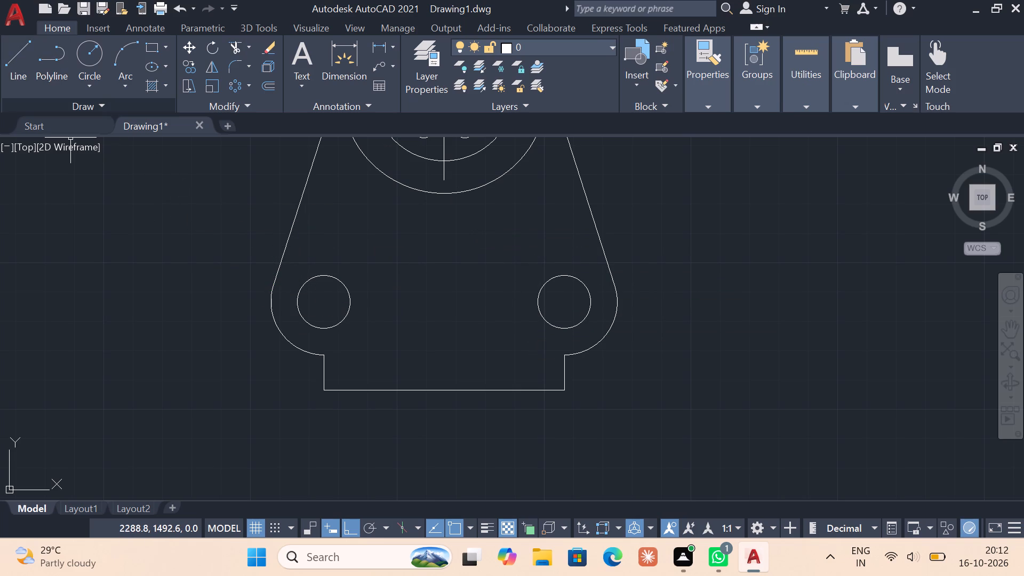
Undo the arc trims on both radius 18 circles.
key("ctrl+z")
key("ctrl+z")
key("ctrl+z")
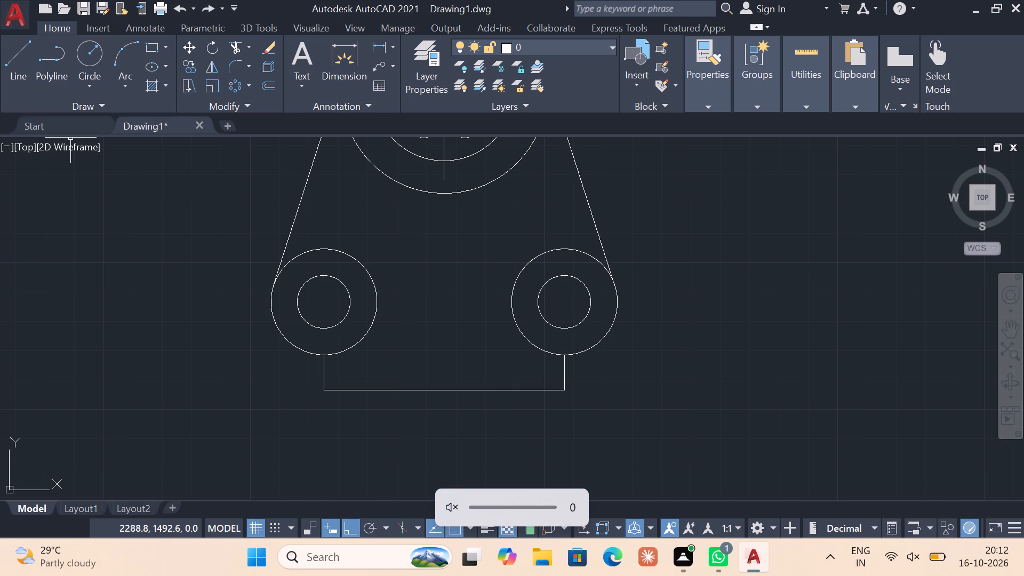
Draw a horizontal line from the top quadrant of the left radius 18 circle inward, stopping before the plate's centre.
left_click(7, 59)
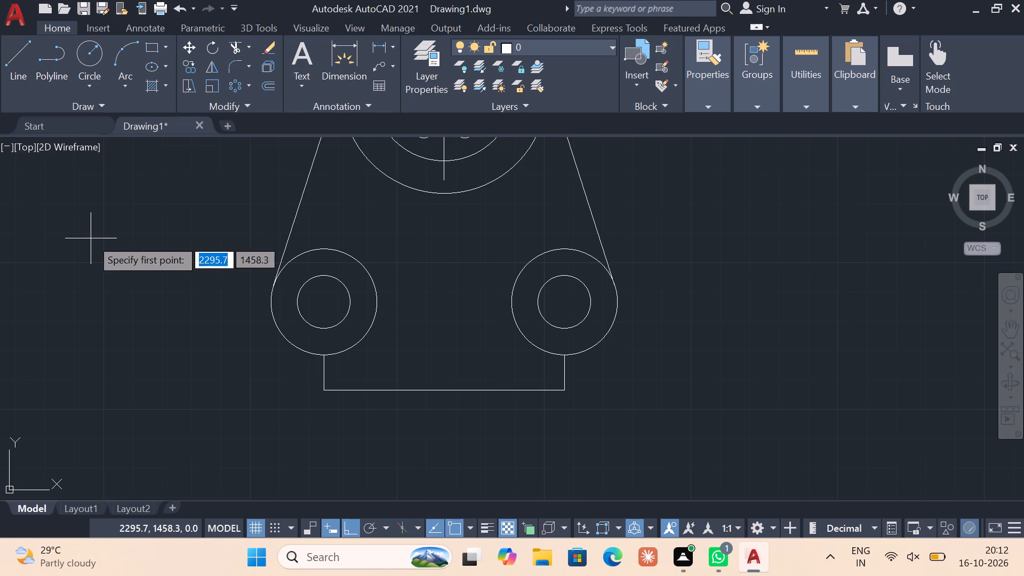
scroll(112, 239, "down", 1)
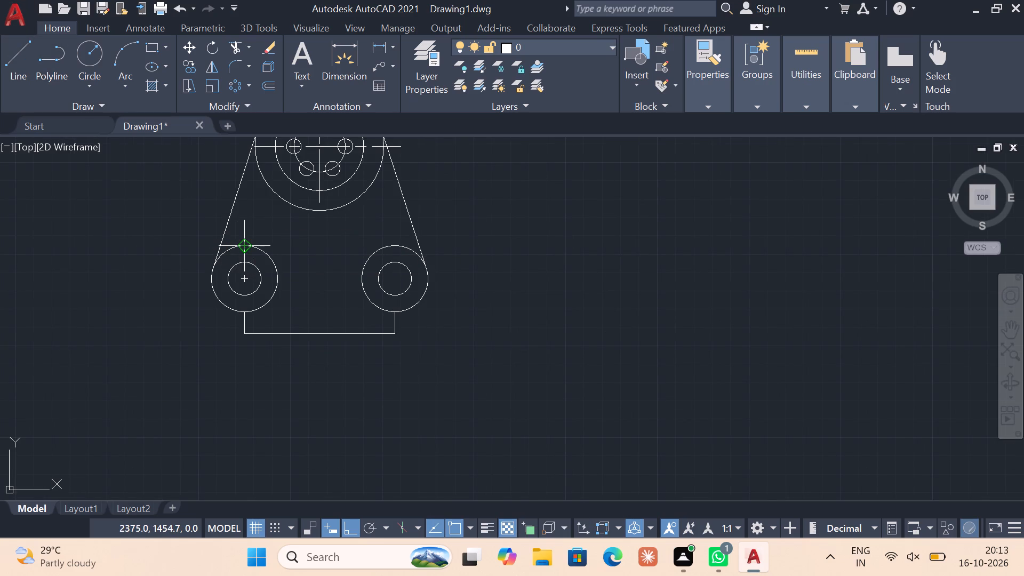
left_click(244, 244)
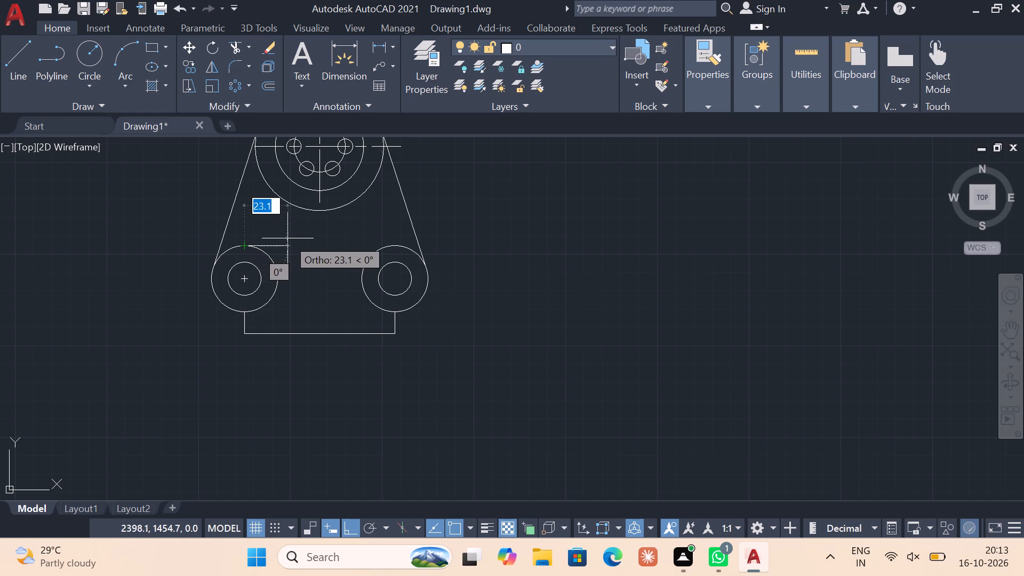
left_click(299, 238)
Draw a separate 28-long horizontal line in the empty space to the right of the plate.
left_click(26, 63)
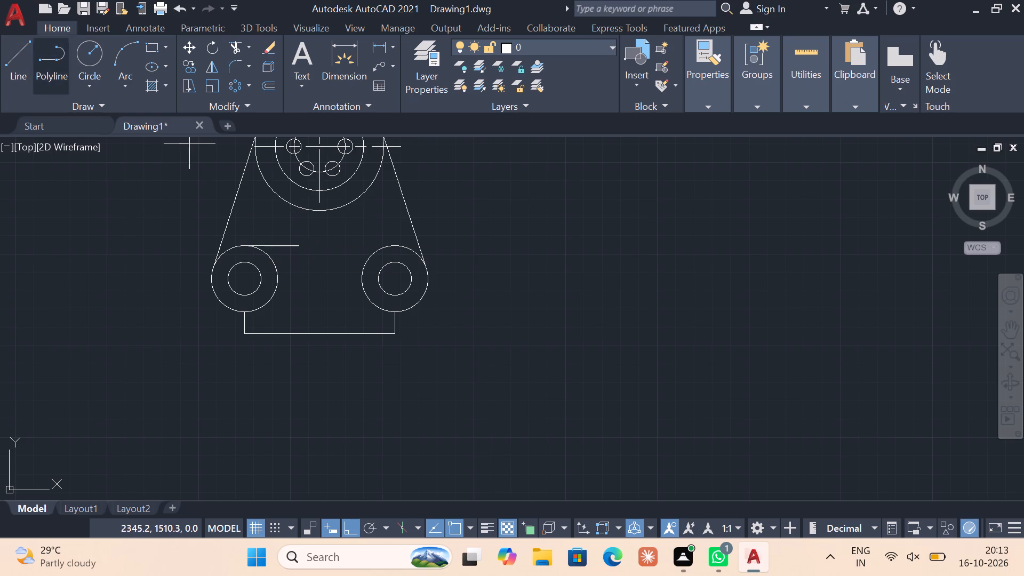
left_click(494, 237)
type("20")
key("BackSpace")
key("8")
key("Return")
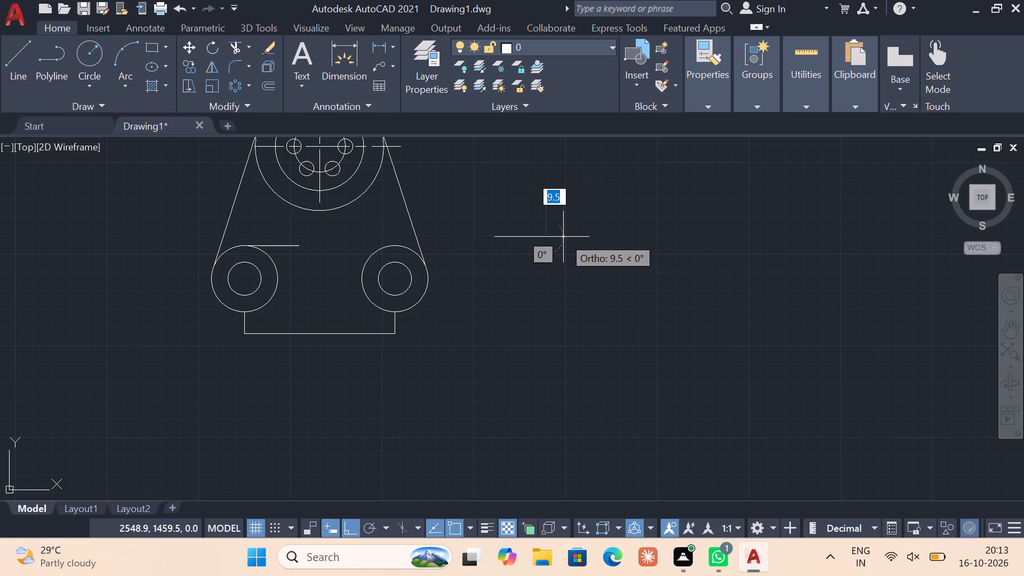
key("Escape")
Draw a horizontal line from the top quadrant of the right radius 18 circle inward, stopping before the plate's centre.
left_click_drag(23, 77, 38, 84)
key("Escape")
left_click(7, 66)
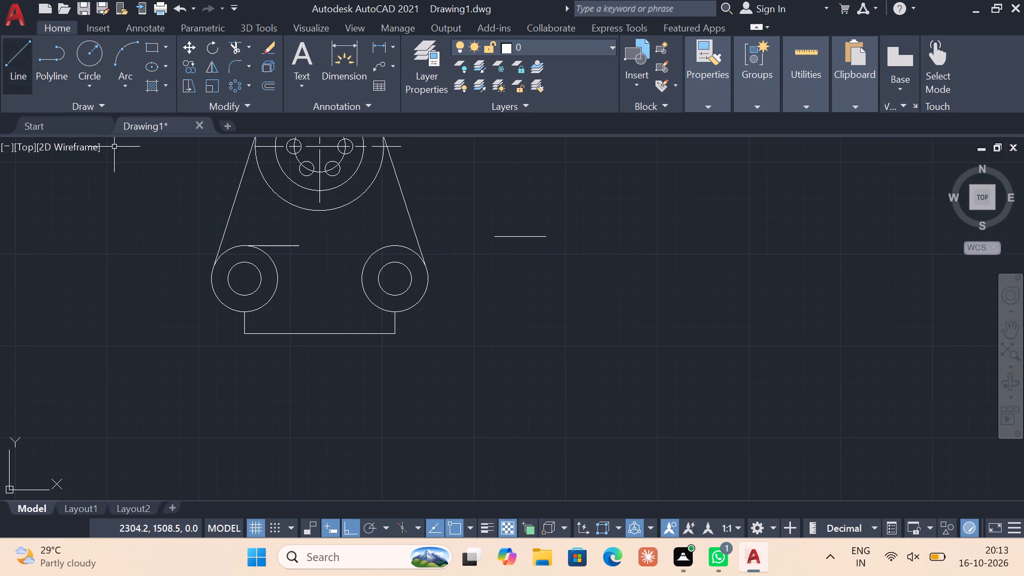
left_click(390, 245)
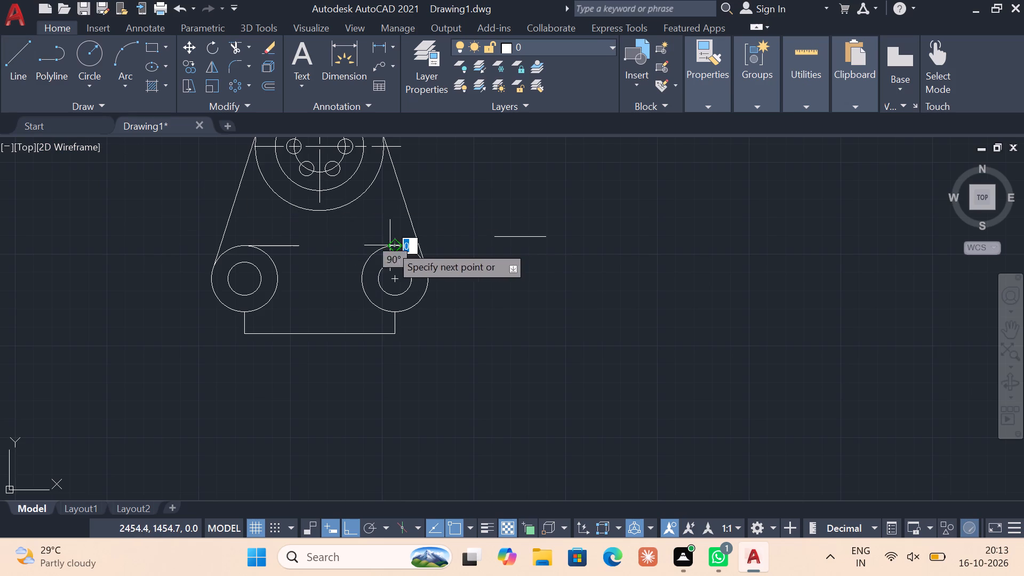
left_click(342, 245)
key("Escape")
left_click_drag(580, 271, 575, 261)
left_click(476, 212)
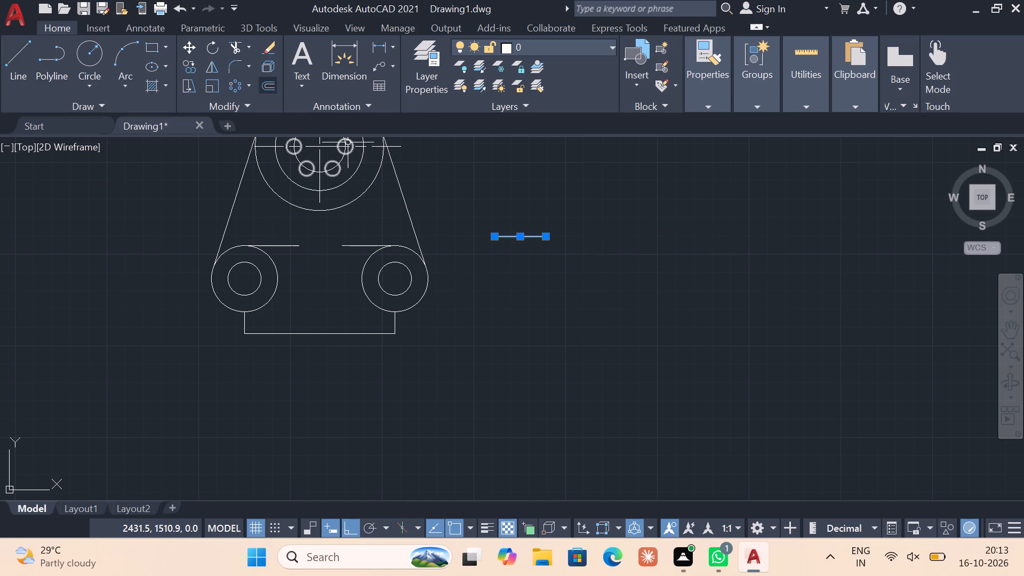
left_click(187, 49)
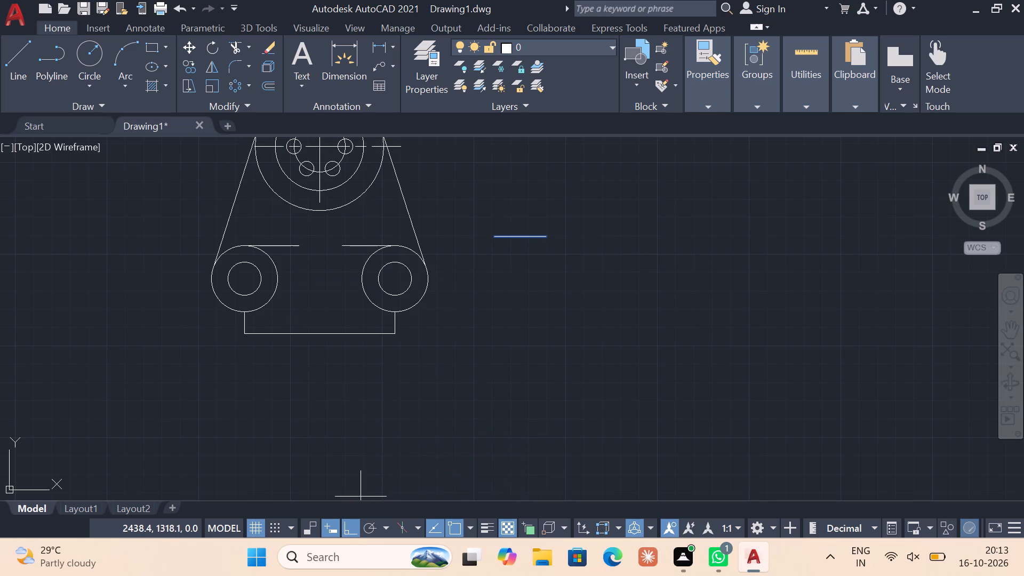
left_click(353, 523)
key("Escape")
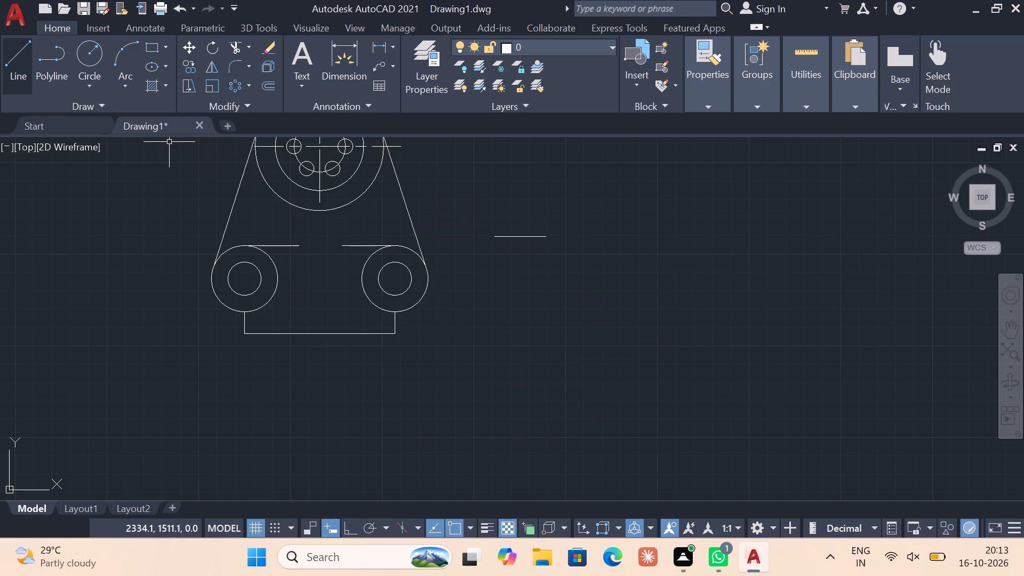
Draw a vertical line straight down from the bottom quadrant of the large upper circle, ending between the lower circles with Ortho on.
left_click(6, 81)
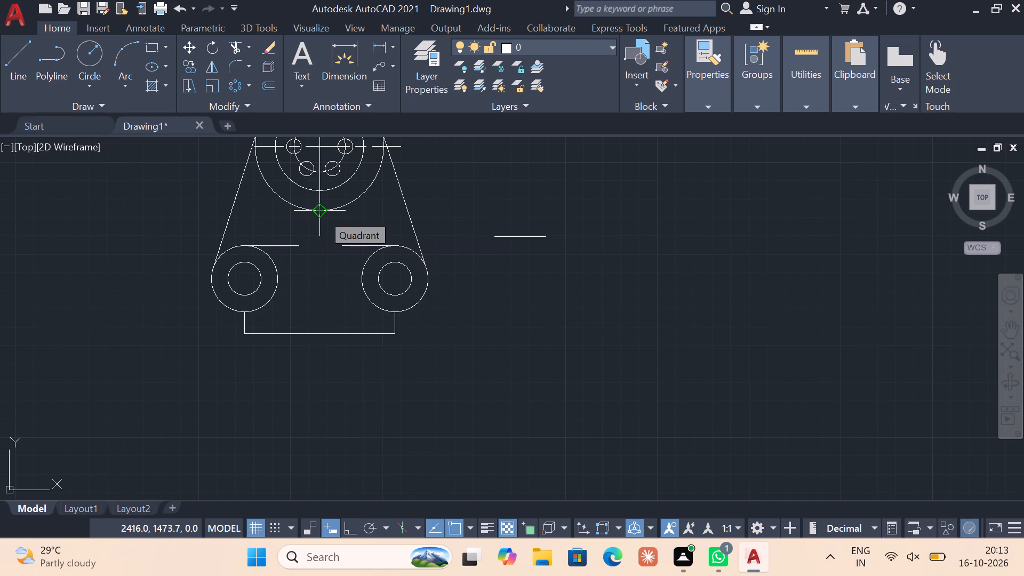
left_click(322, 214)
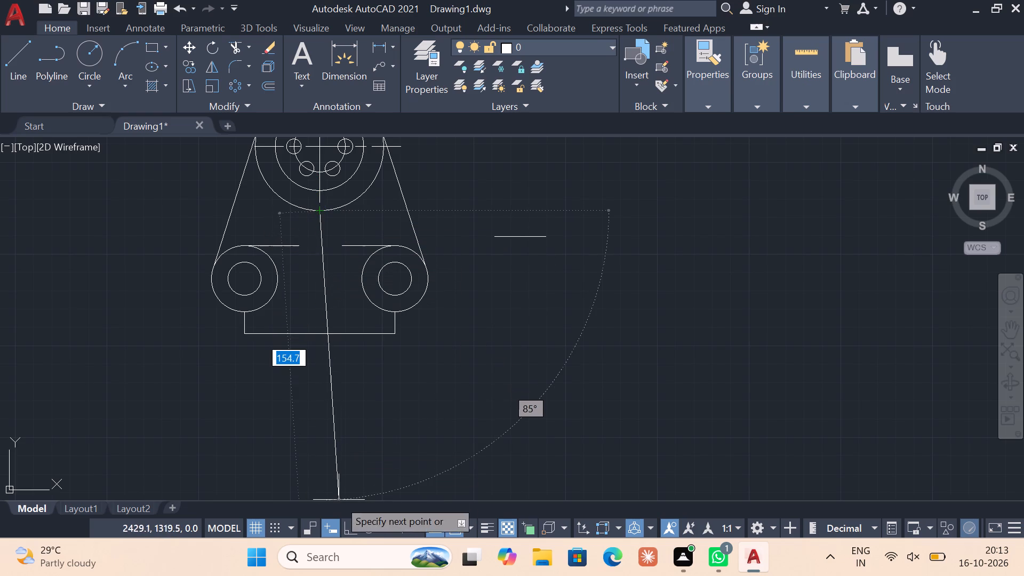
left_click(347, 527)
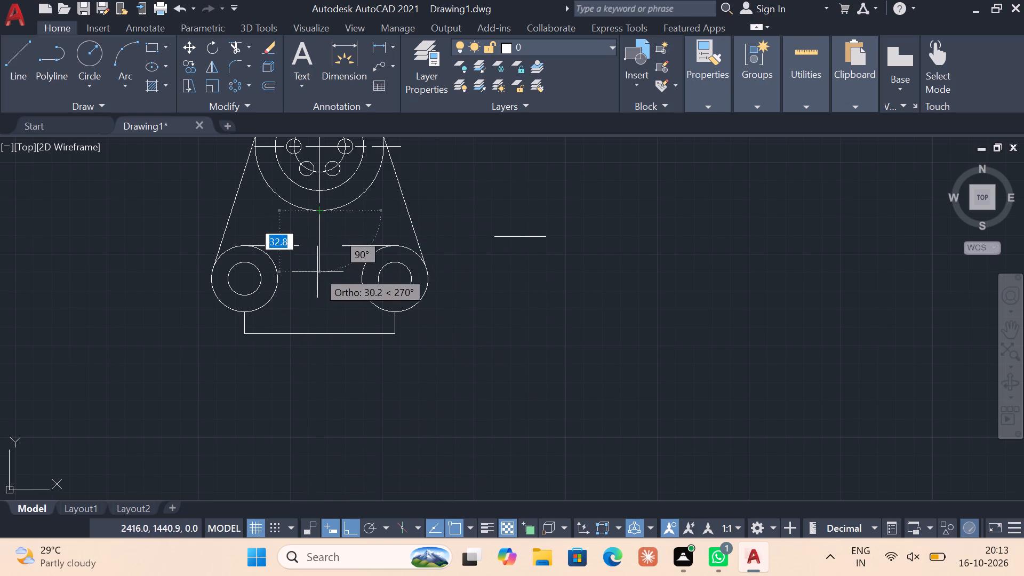
left_click(317, 280)
key("Escape")
key("Escape")
Move the separate 28-long line by its midpoint onto the bottom quadrant of the large upper circle.
left_click_drag(516, 257, 513, 242)
left_click(497, 209)
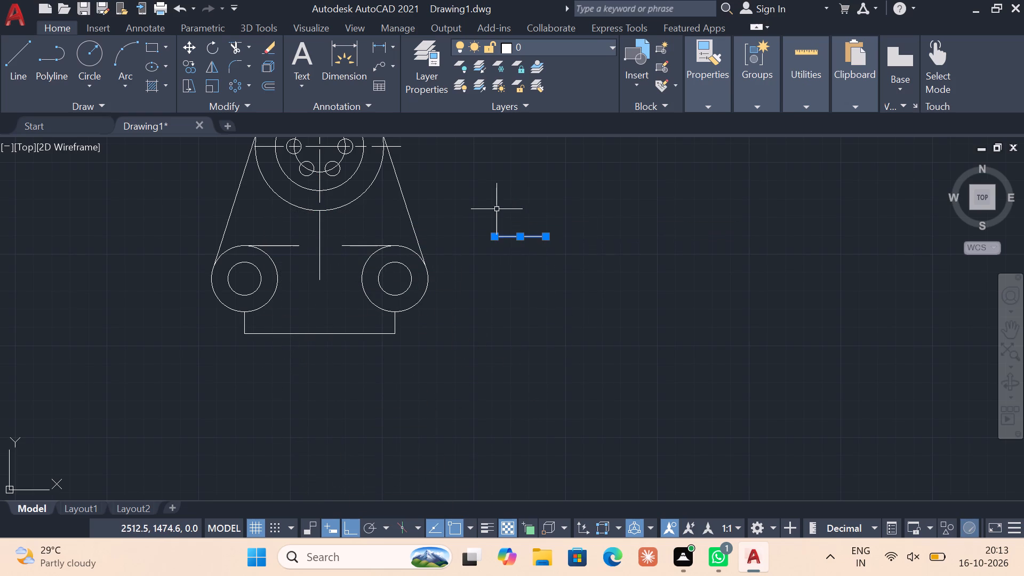
left_click(186, 46)
left_click(347, 523)
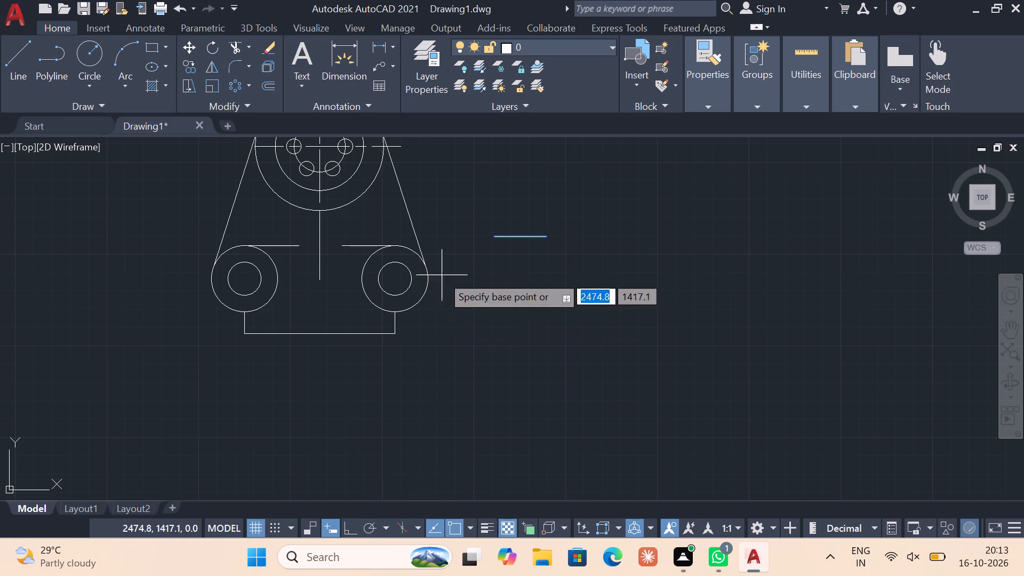
scroll(515, 238, "up", 3)
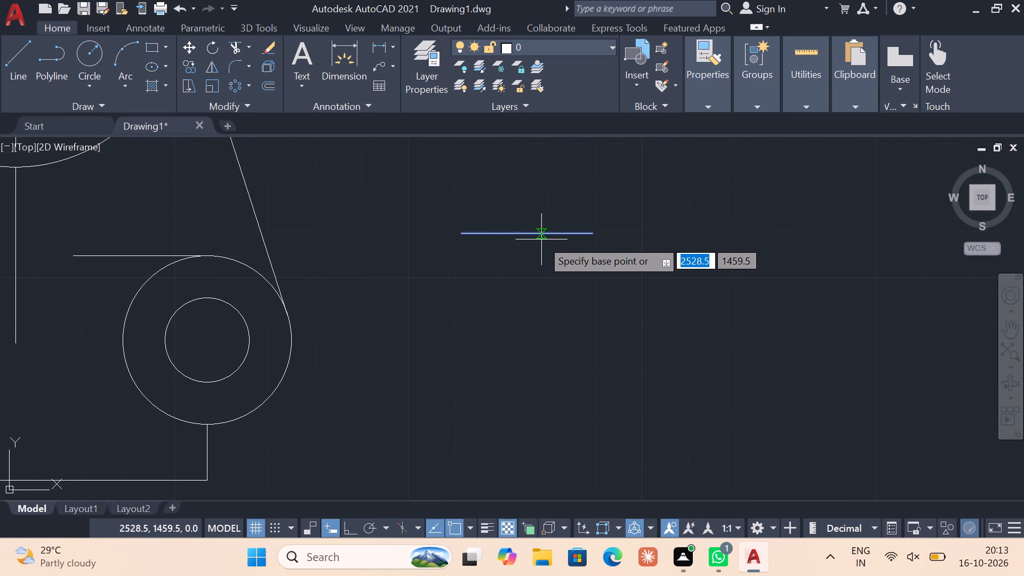
left_click(527, 234)
middle_click_drag(119, 288, 450, 324)
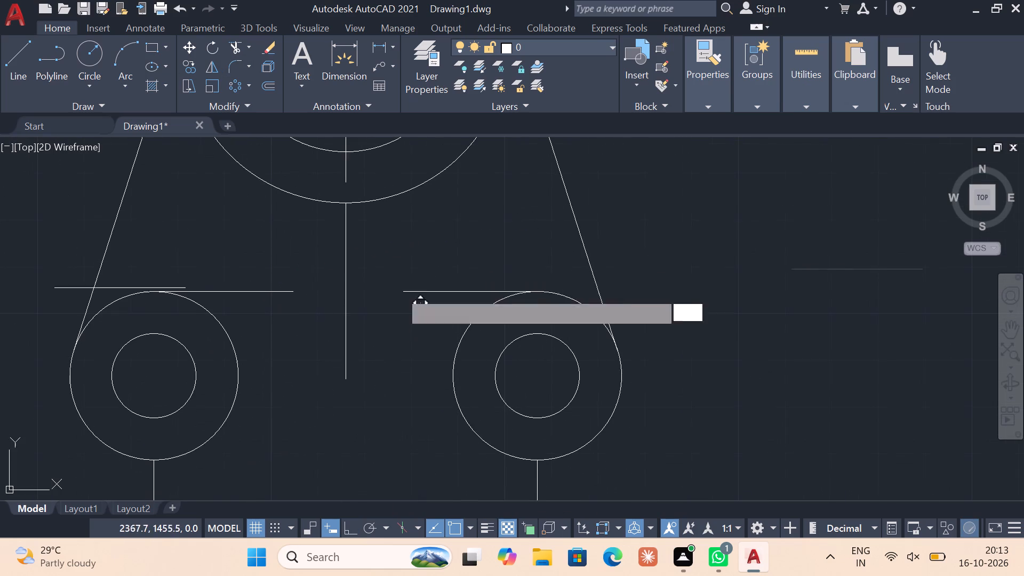
left_click(347, 207)
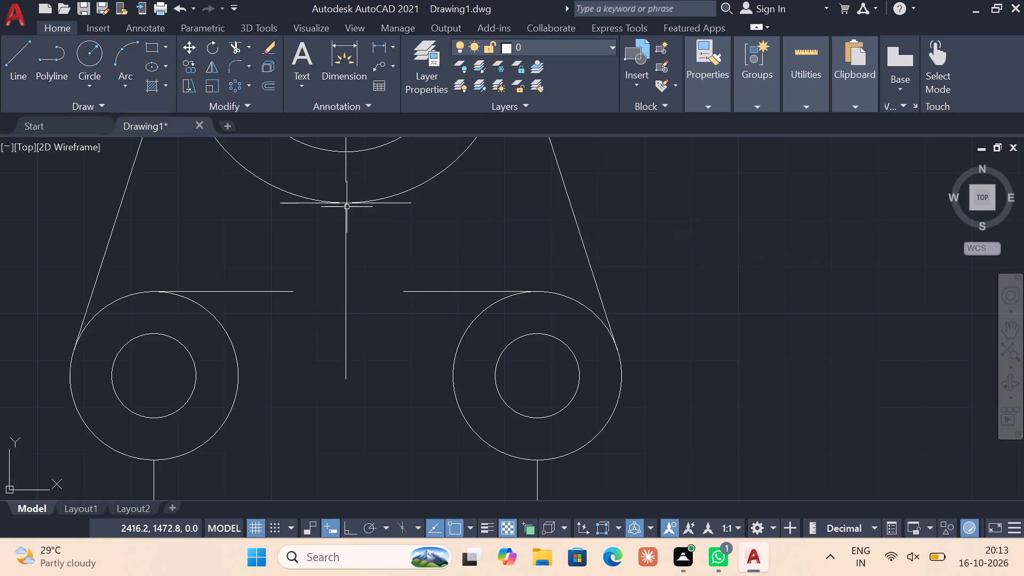
key("Escape")
key("Escape")
Draw a vertical line from the 28-long line's left end down past the left horizontal line, with Ortho on.
left_click(21, 80)
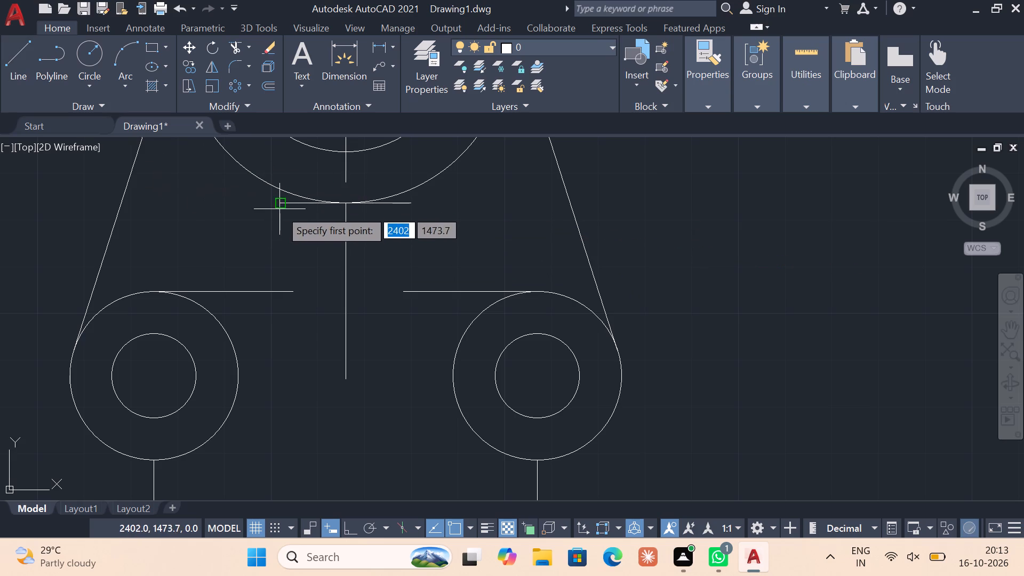
left_click(282, 203)
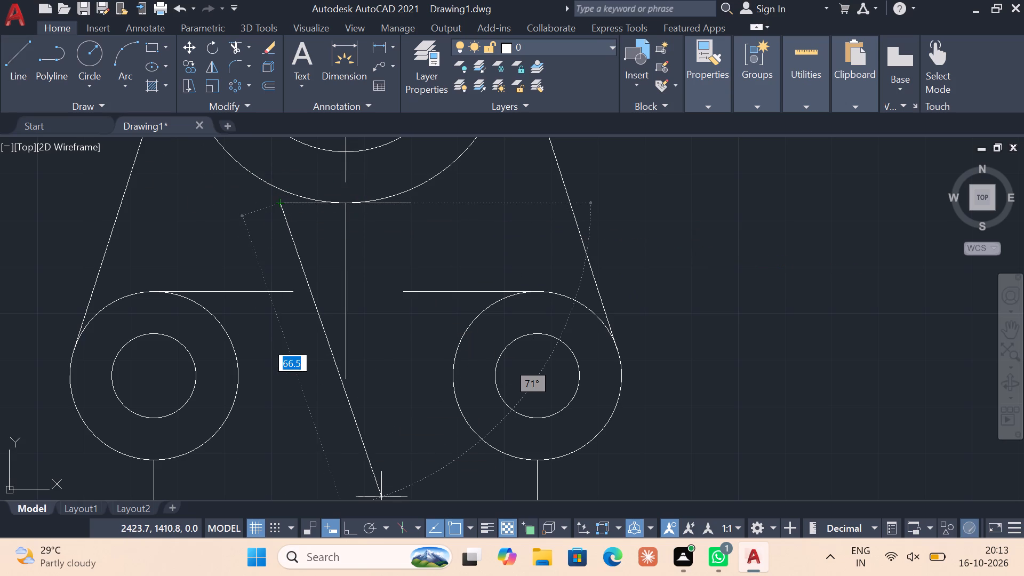
left_click(346, 523)
left_click(283, 302)
key("Escape")
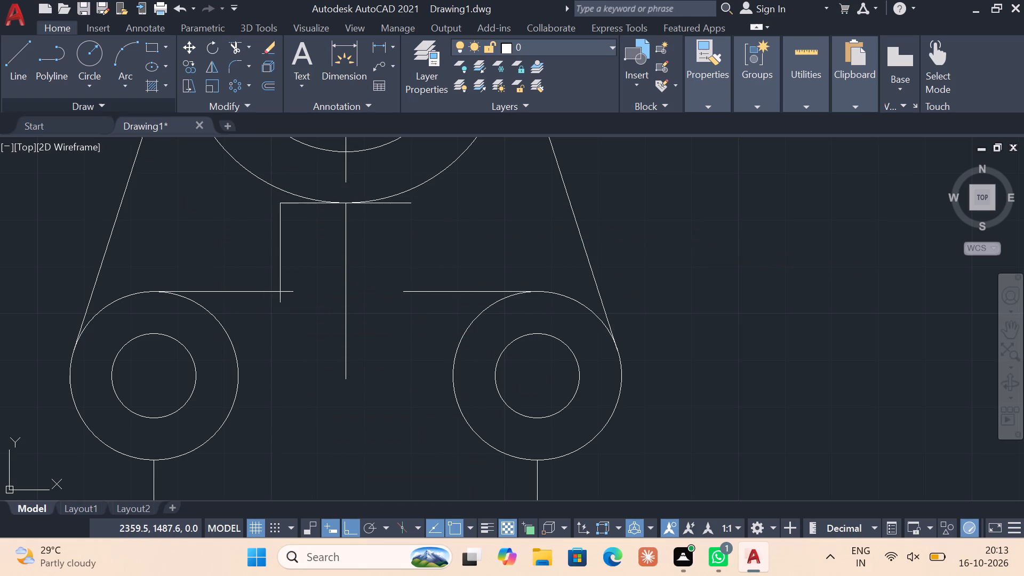
Draw a vertical line from the 28-long line's right end down past the right horizontal line.
left_click(25, 81)
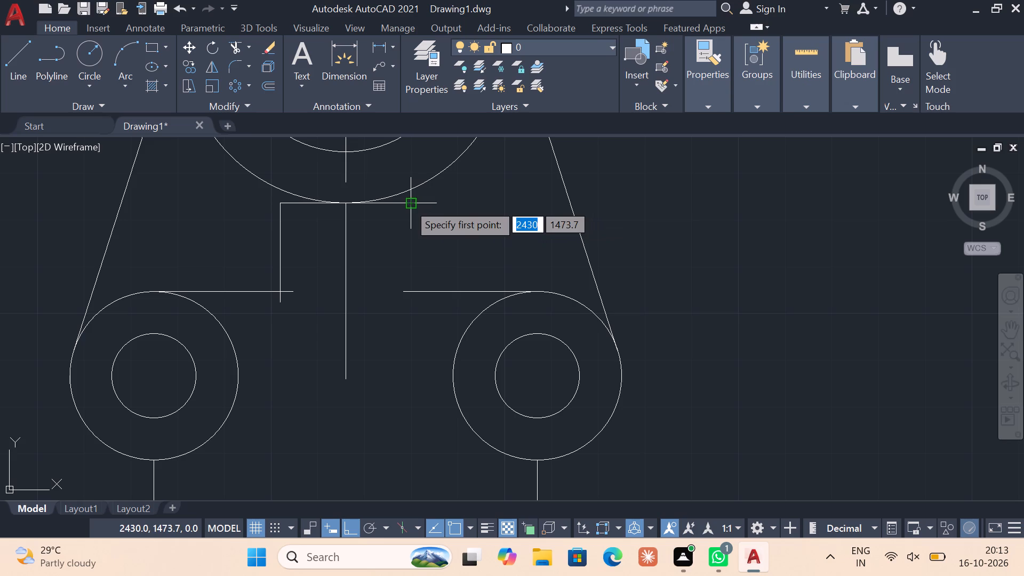
left_click(408, 203)
left_click(415, 313)
key("Escape")
key("Escape")
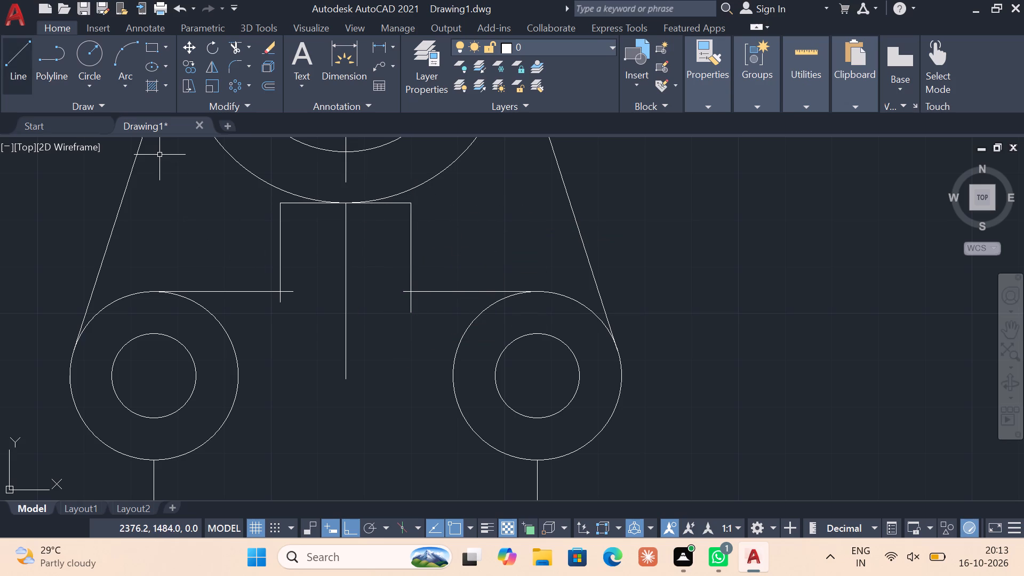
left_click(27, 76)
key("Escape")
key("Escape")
Extend the upper ends of both vertical neck lines to the large upper circle.
key("e")
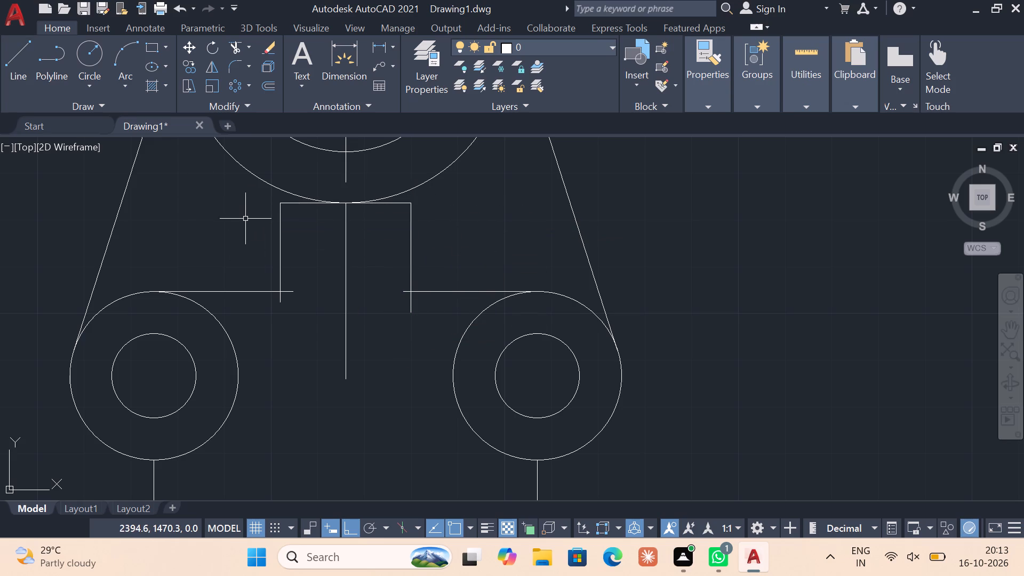
key("x")
key("Return")
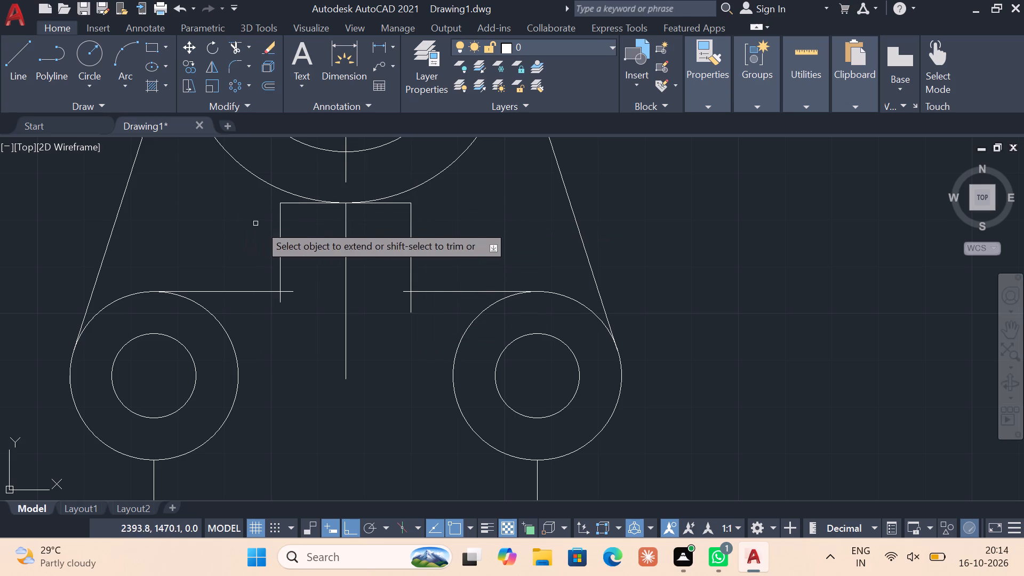
left_click(281, 229)
left_click(409, 228)
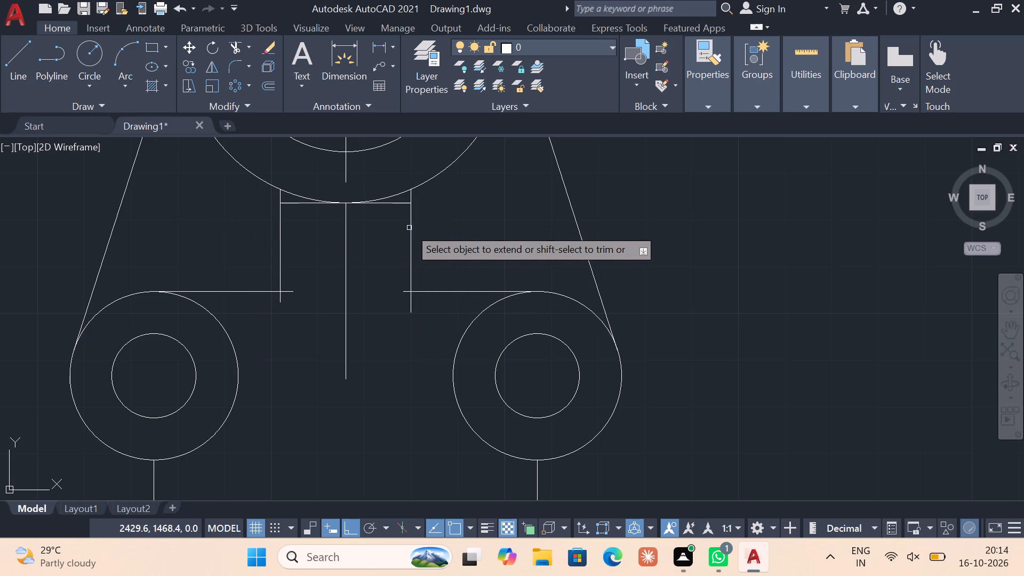
key("Escape")
Trim away both halves of the 28-long horizontal line and the central vertical line below the large upper circle.
left_click(239, 43)
scroll(249, 170, "up", 2)
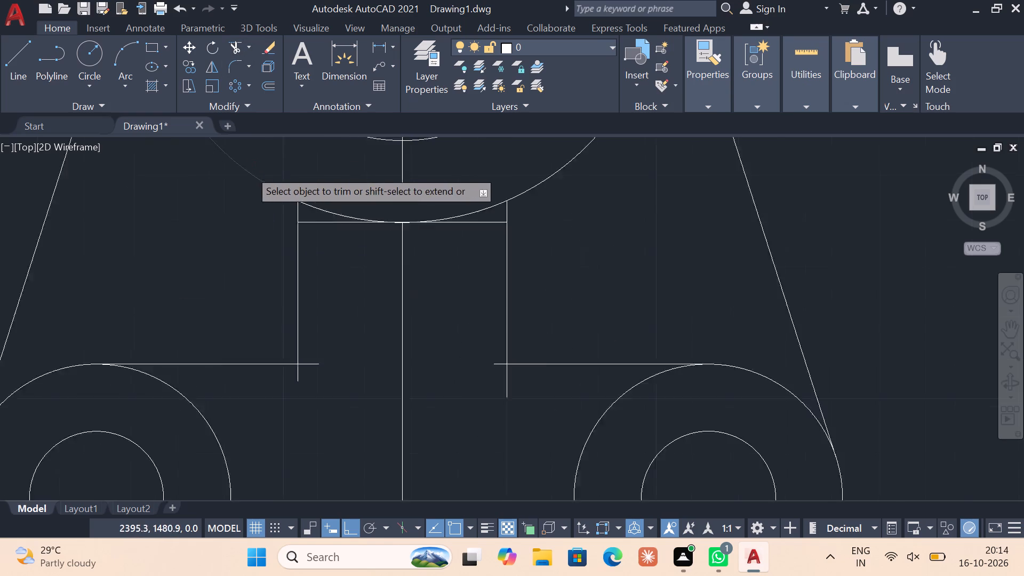
left_click(349, 251)
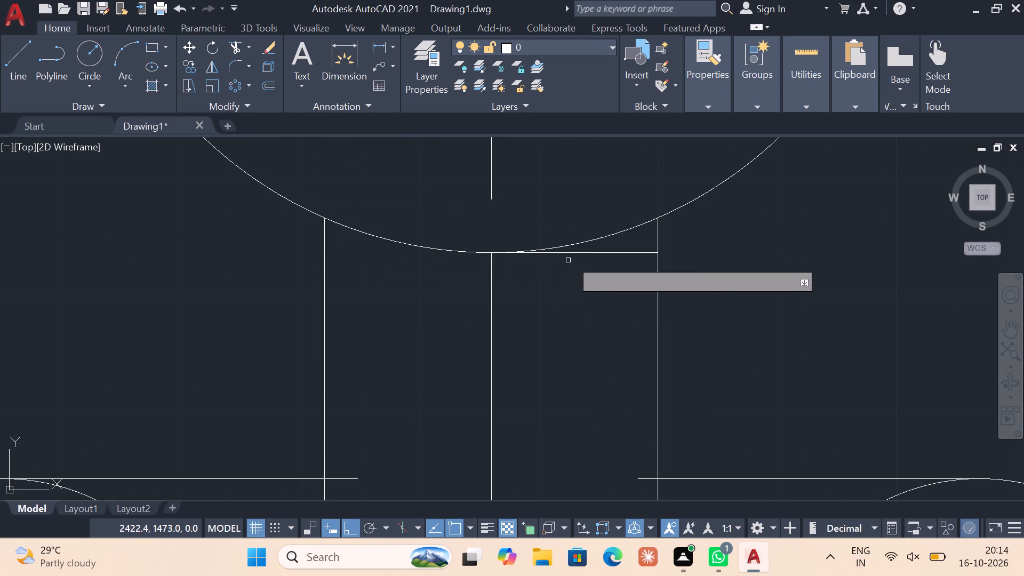
left_click(586, 254)
left_click(489, 339)
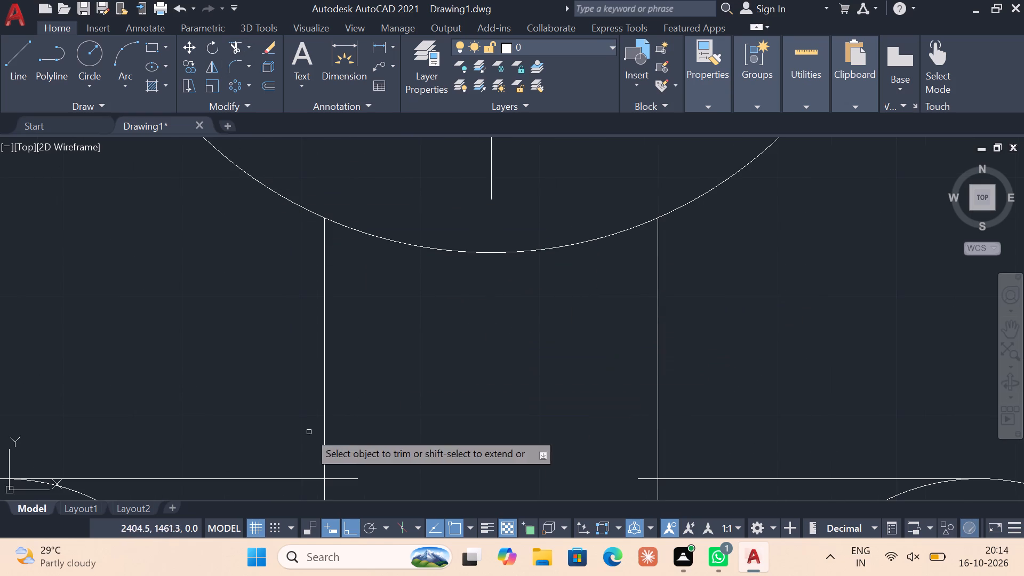
Trim the overhanging ends of the vertical neck lines and horizontal lines where they cross at both lower neck corners.
middle_click_drag(398, 437, 341, 269)
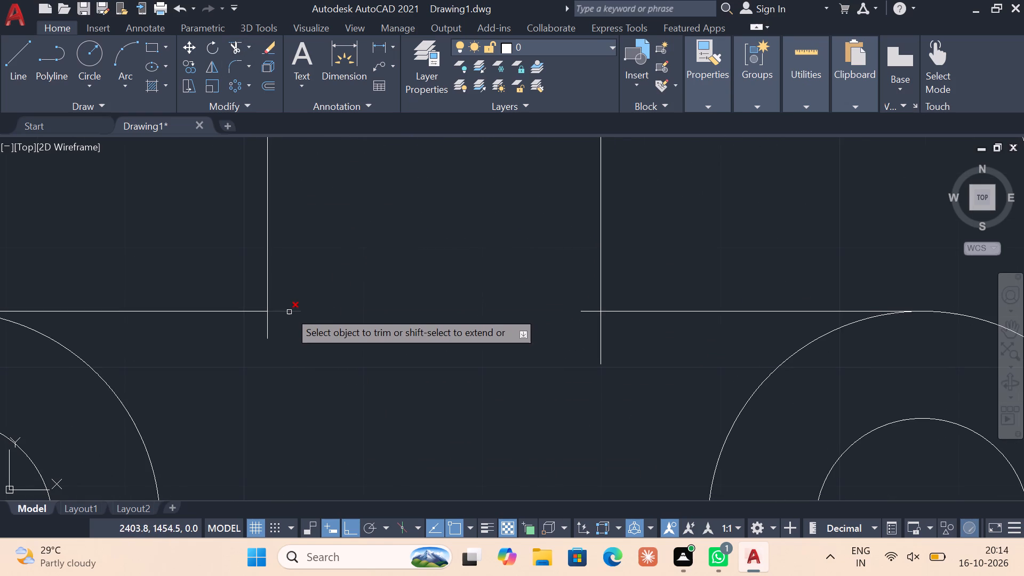
left_click(289, 311)
left_click(269, 325)
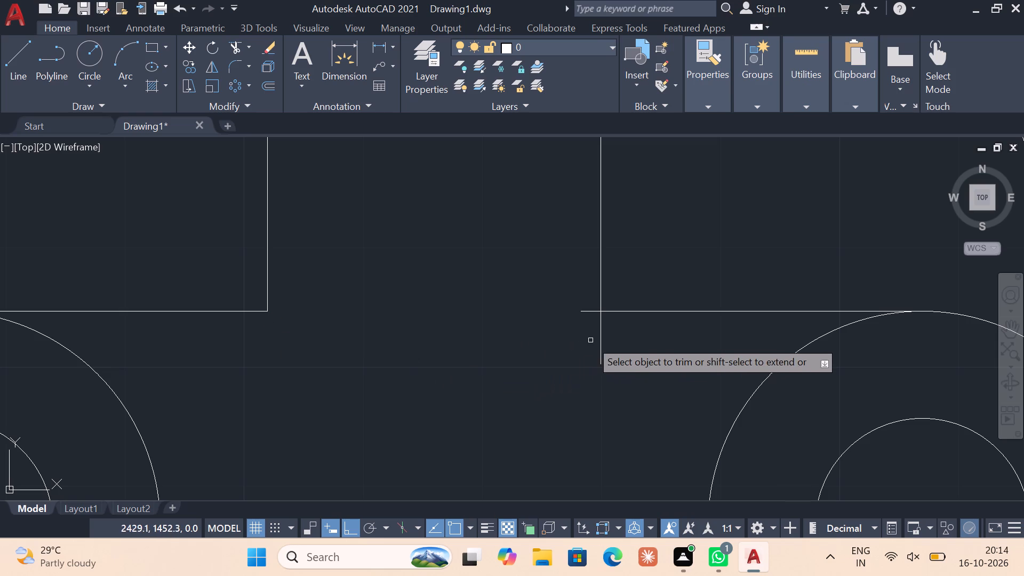
left_click(598, 334)
left_click(586, 314)
key("Escape")
Fillet both vertical neck lines to the large upper circle with radius 10.
scroll(500, 293, "down", 3)
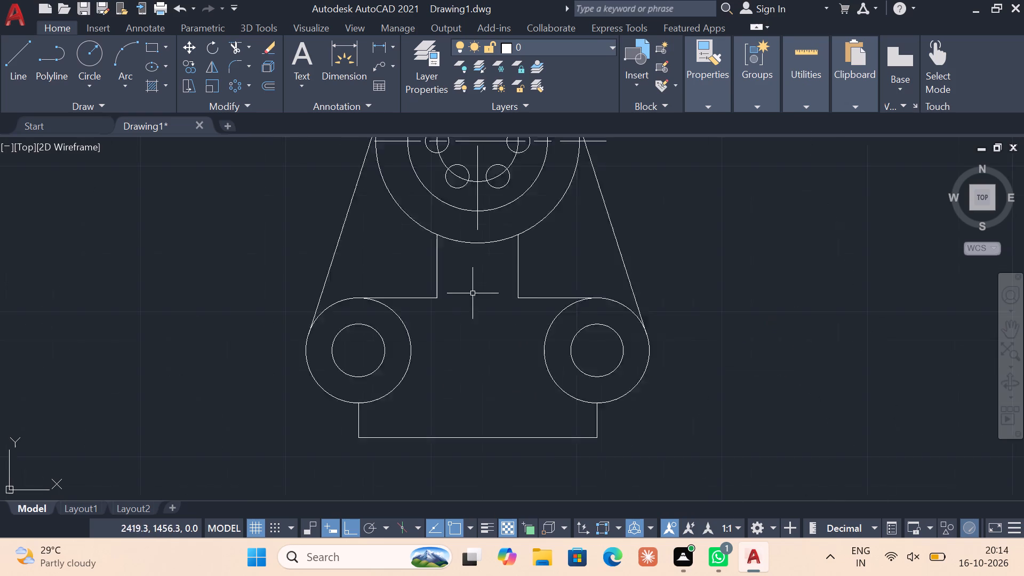
scroll(464, 293, "down", 1)
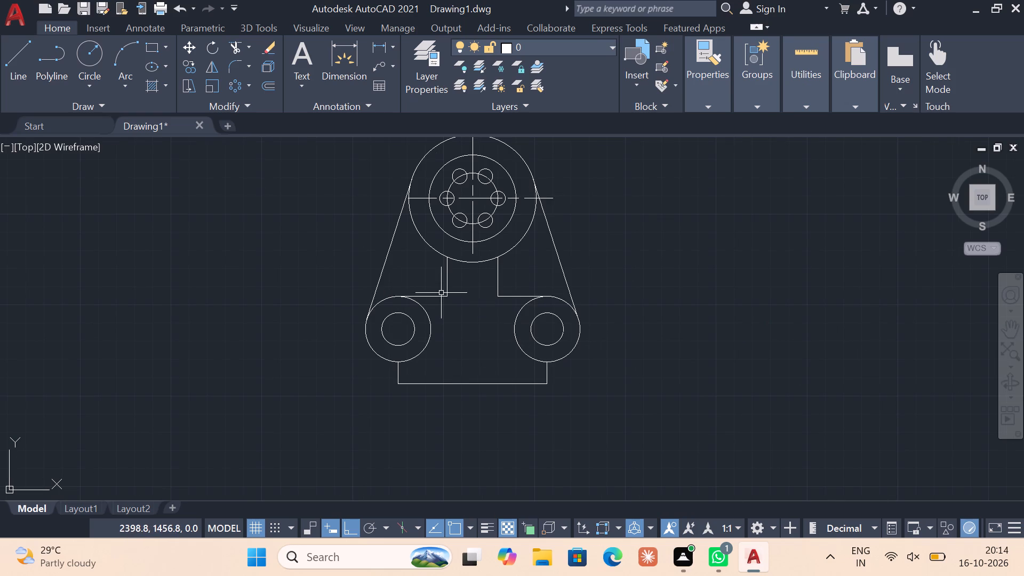
key("f")
key("Return")
key("r")
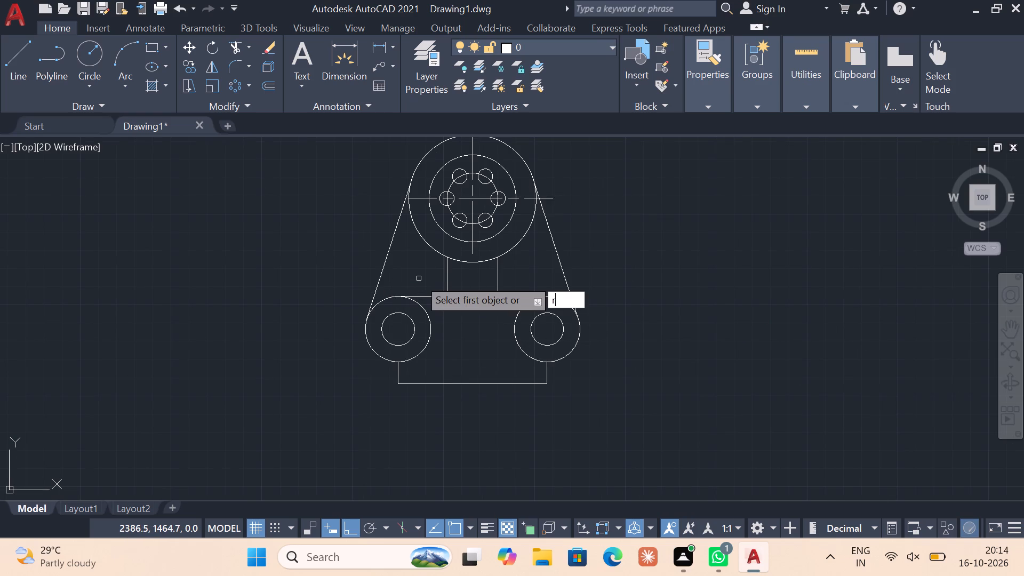
key("Return")
key("0")
key("Return")
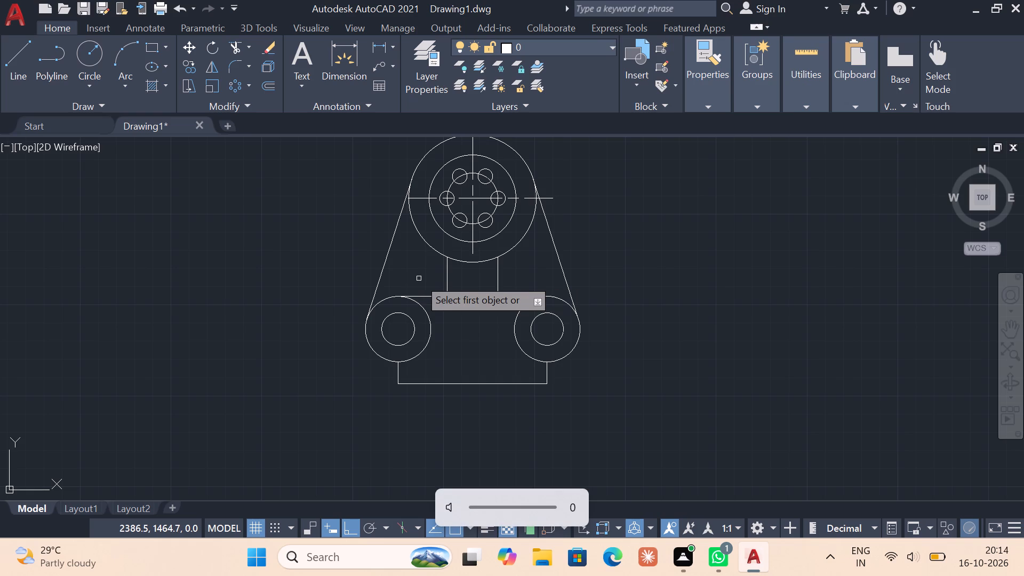
left_click(446, 273)
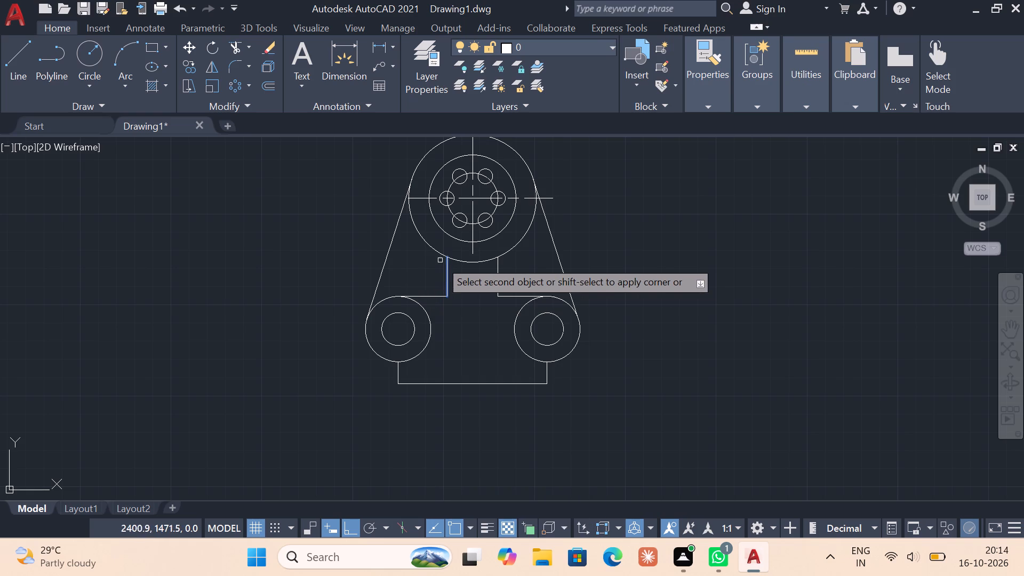
left_click(436, 252)
key("space")
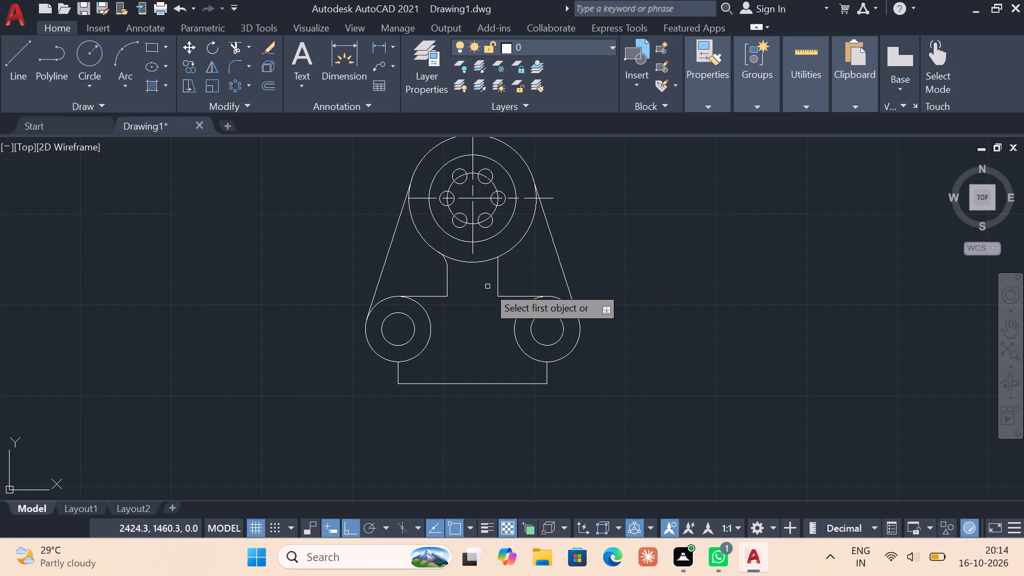
left_click(496, 278)
left_click(507, 252)
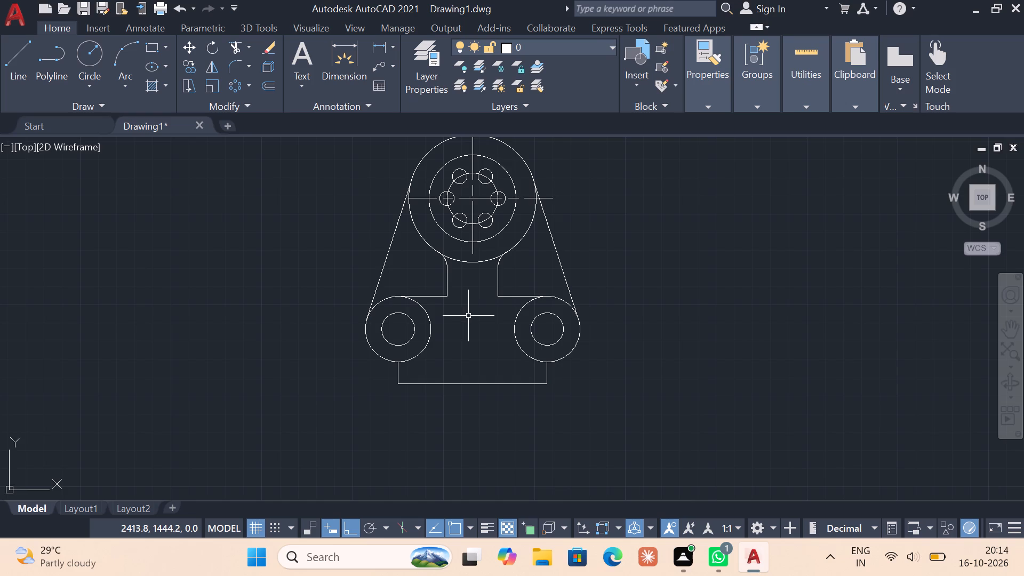
key("Escape")
key("Escape")
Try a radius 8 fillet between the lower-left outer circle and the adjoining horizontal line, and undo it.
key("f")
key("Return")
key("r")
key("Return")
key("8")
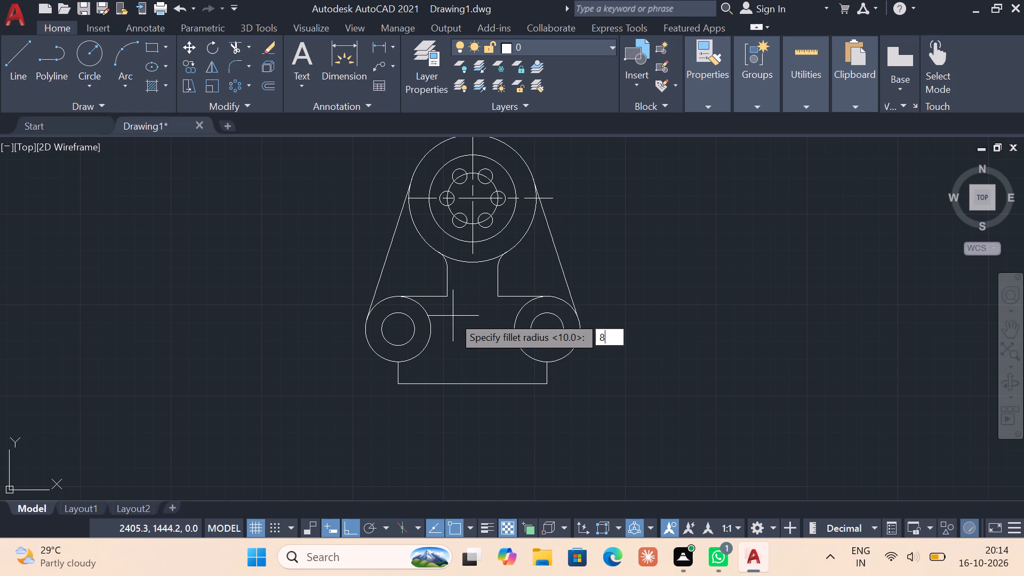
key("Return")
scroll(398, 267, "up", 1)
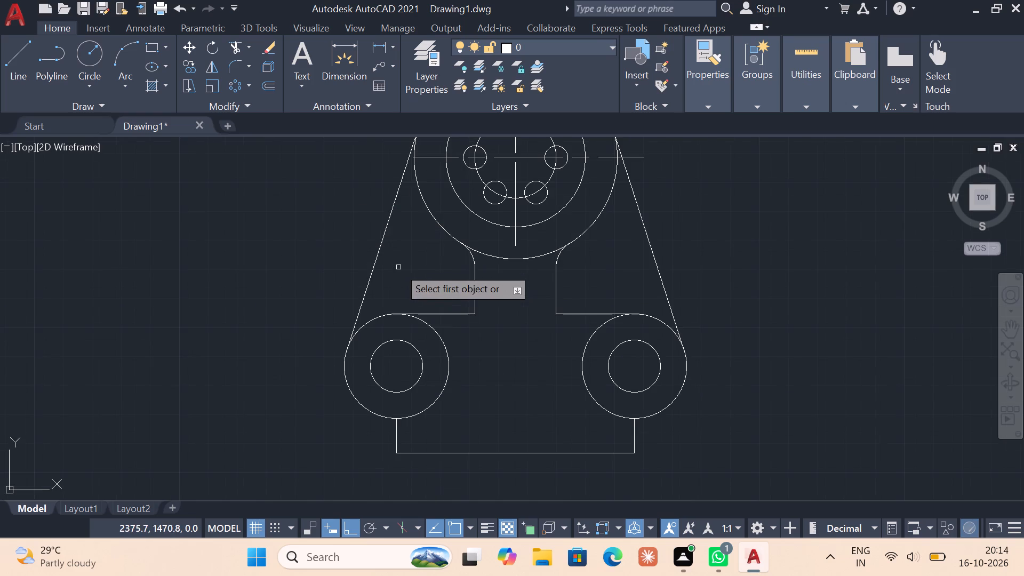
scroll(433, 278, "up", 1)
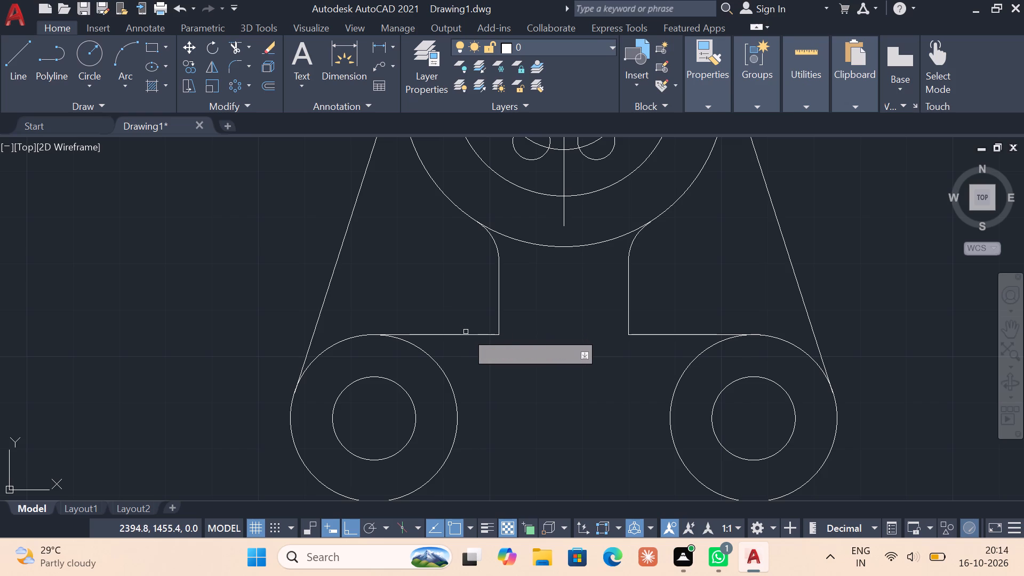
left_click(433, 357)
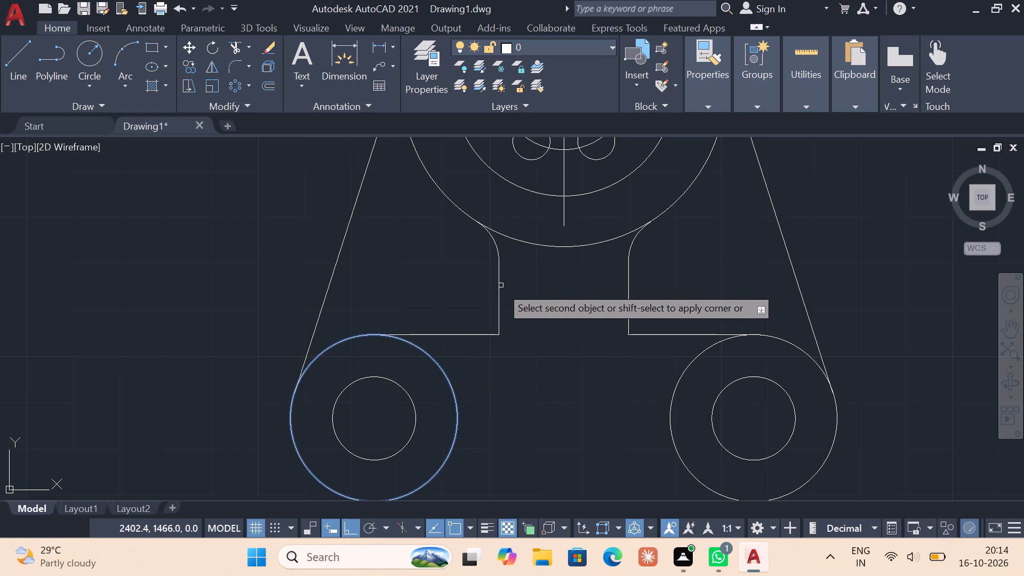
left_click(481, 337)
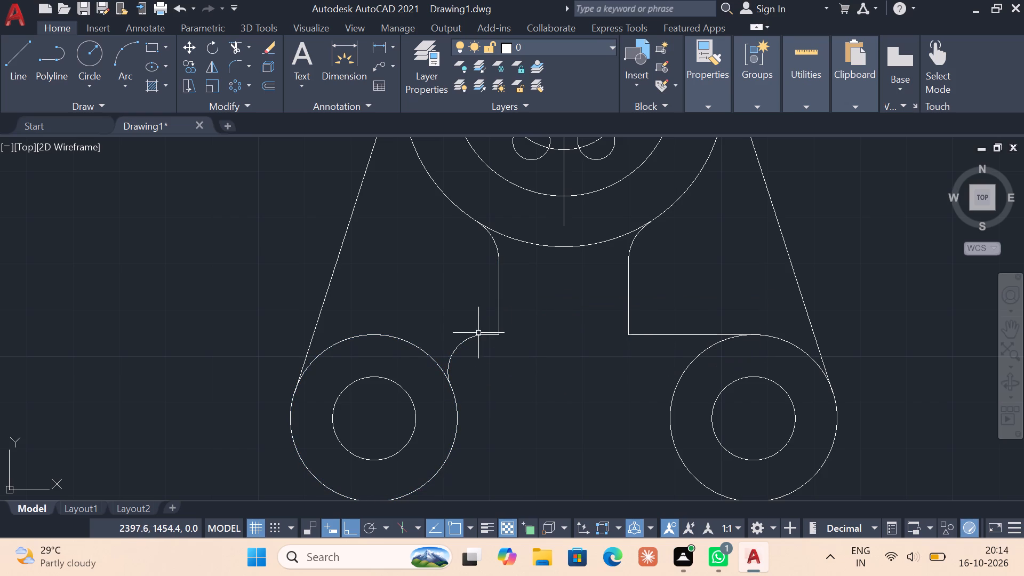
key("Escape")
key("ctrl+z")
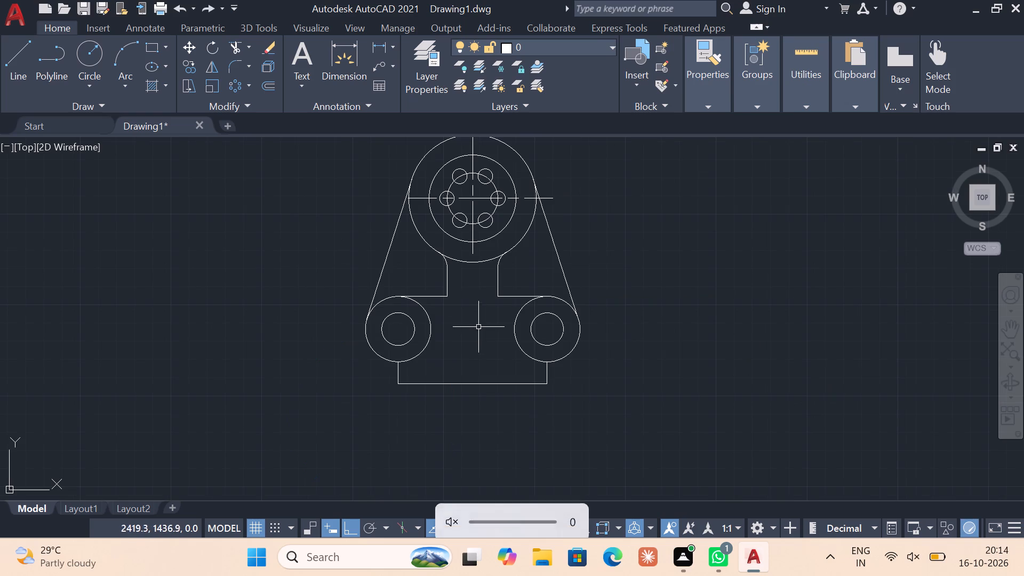
Delete the two horizontal lines joining the neck's lower ends to the lower outer circles.
left_click(429, 298)
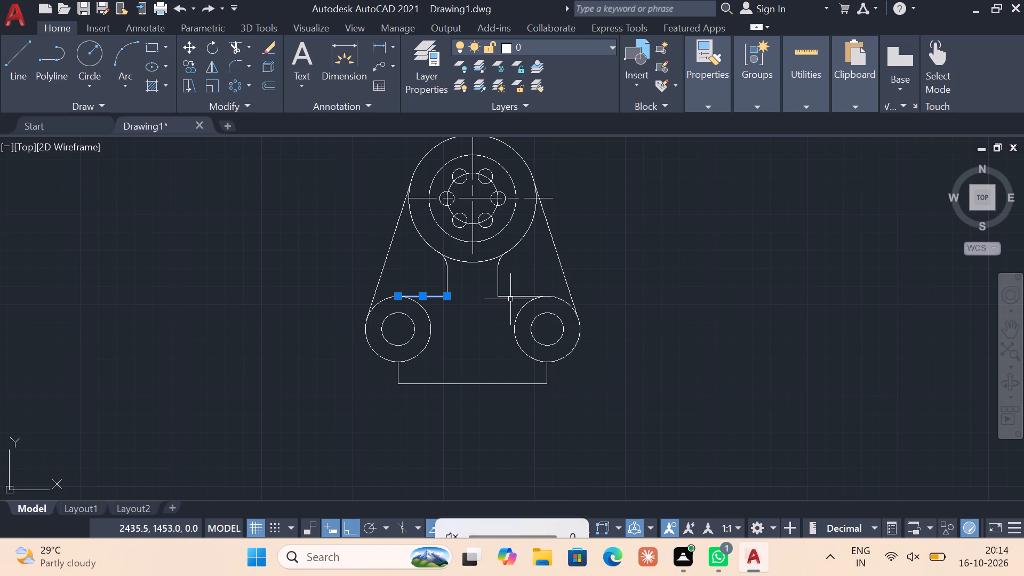
left_click(512, 297)
key("Delete")
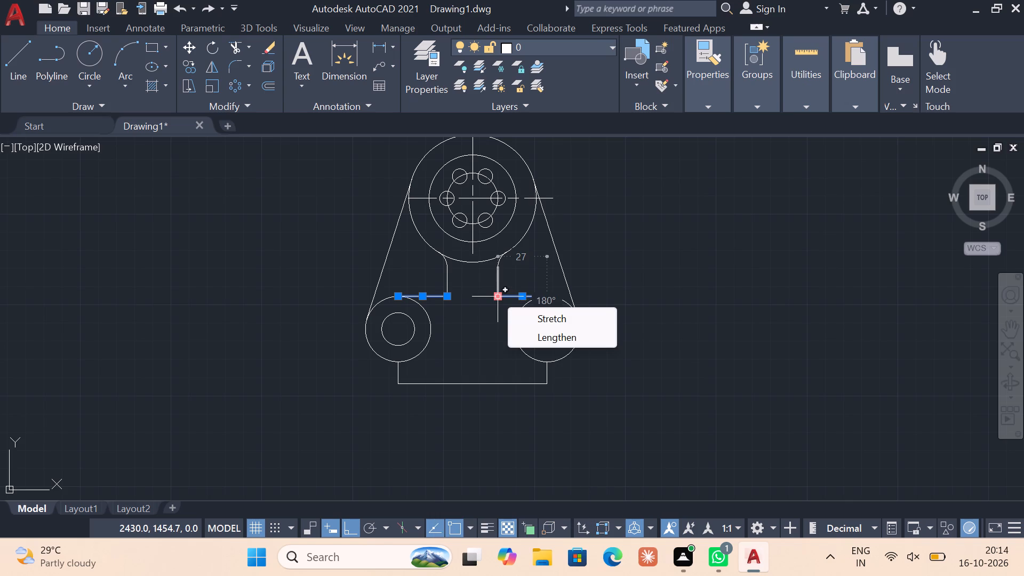
scroll(499, 295, "down", 2)
key("Delete")
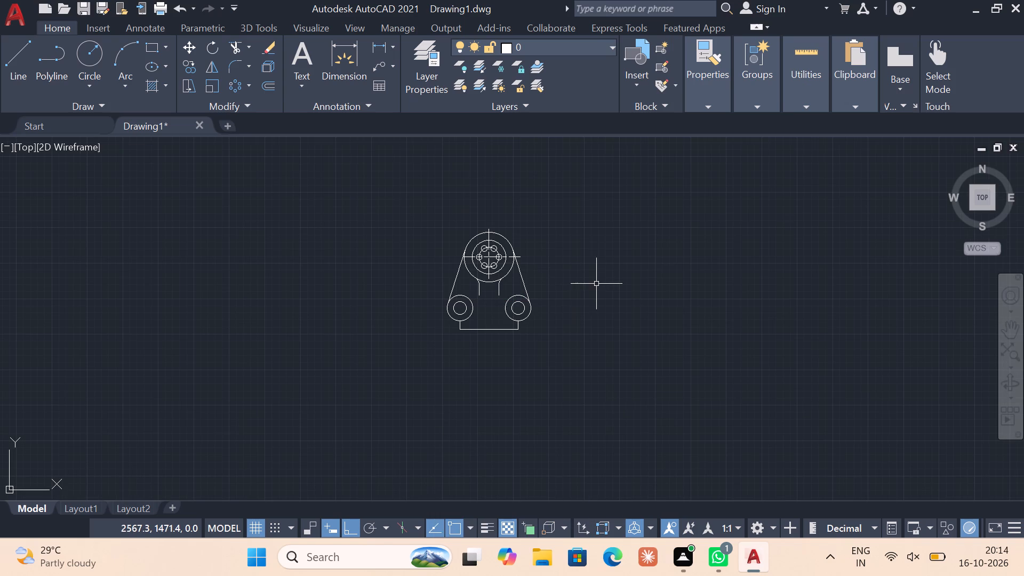
Start a new fillet and choose its radius option.
scroll(508, 284, "up", 2)
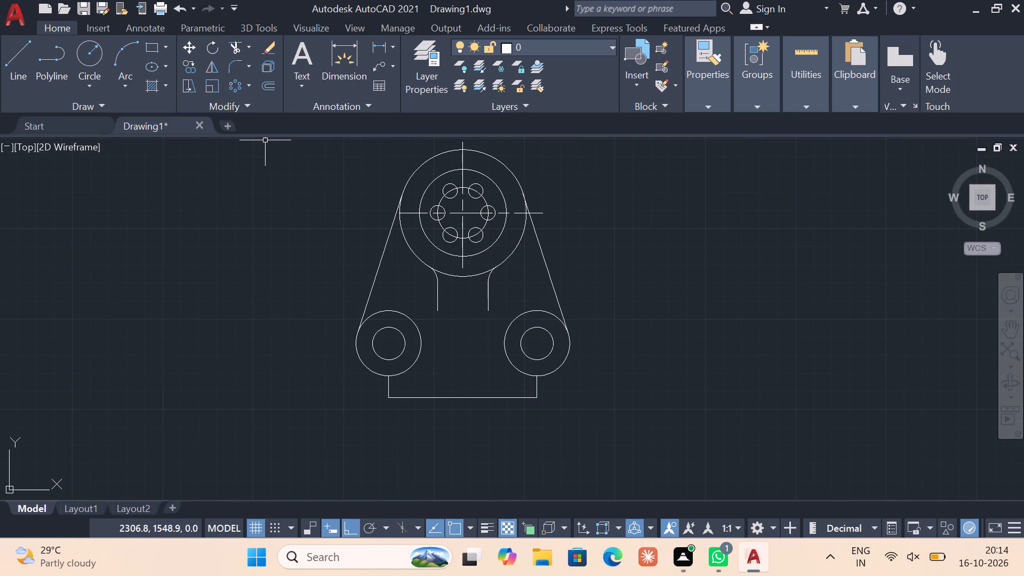
key("Escape")
left_click(229, 68)
key("r")
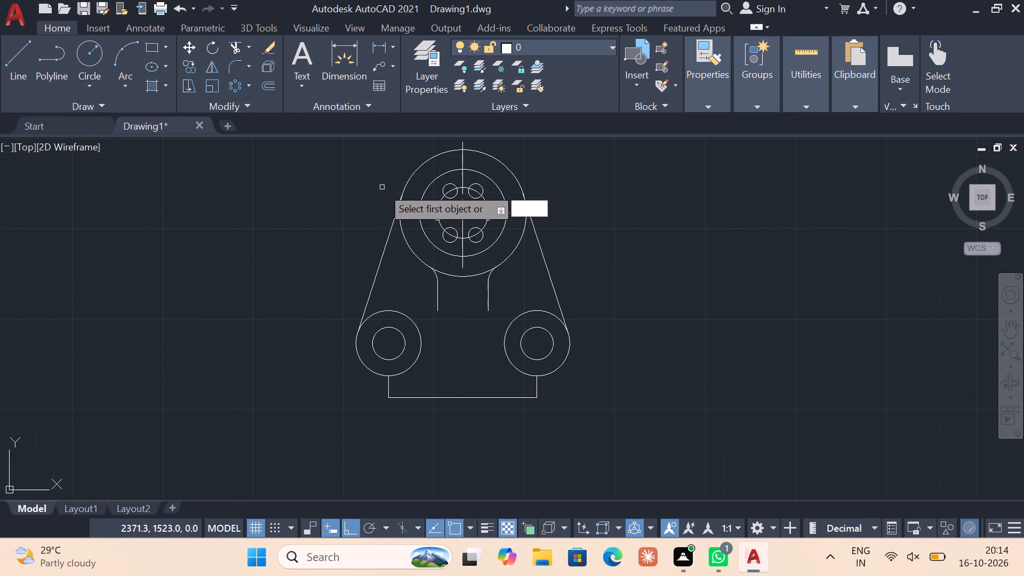
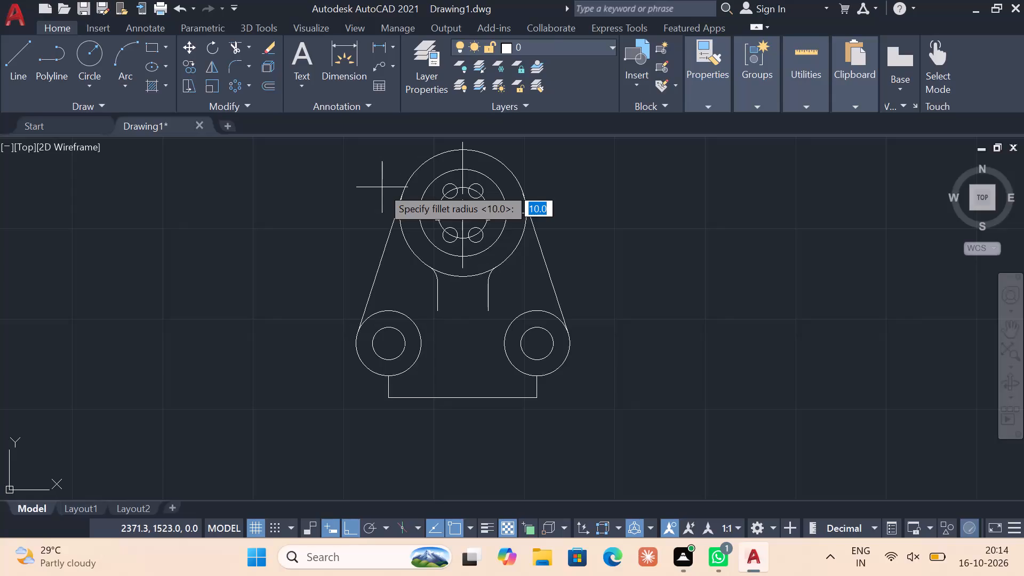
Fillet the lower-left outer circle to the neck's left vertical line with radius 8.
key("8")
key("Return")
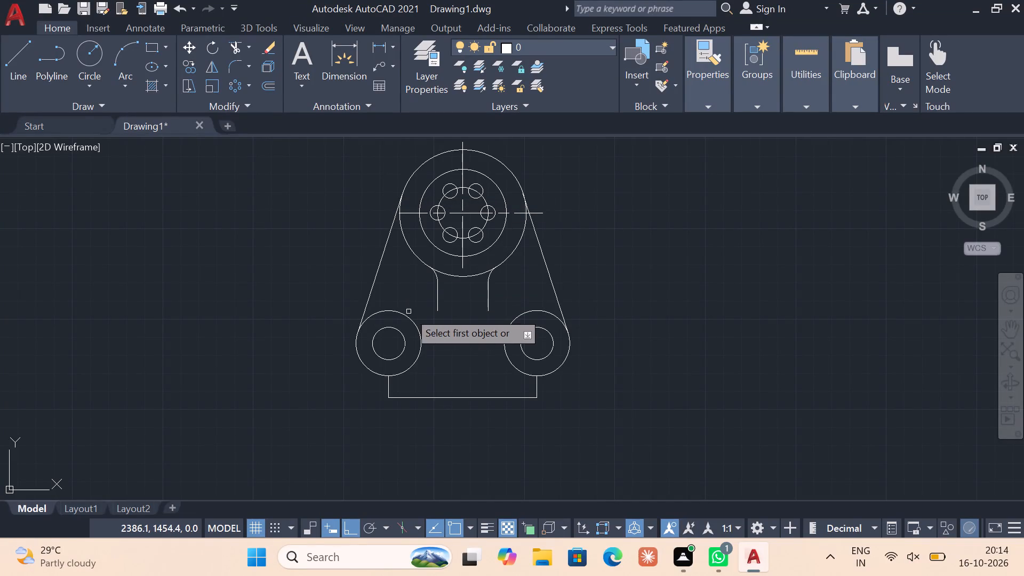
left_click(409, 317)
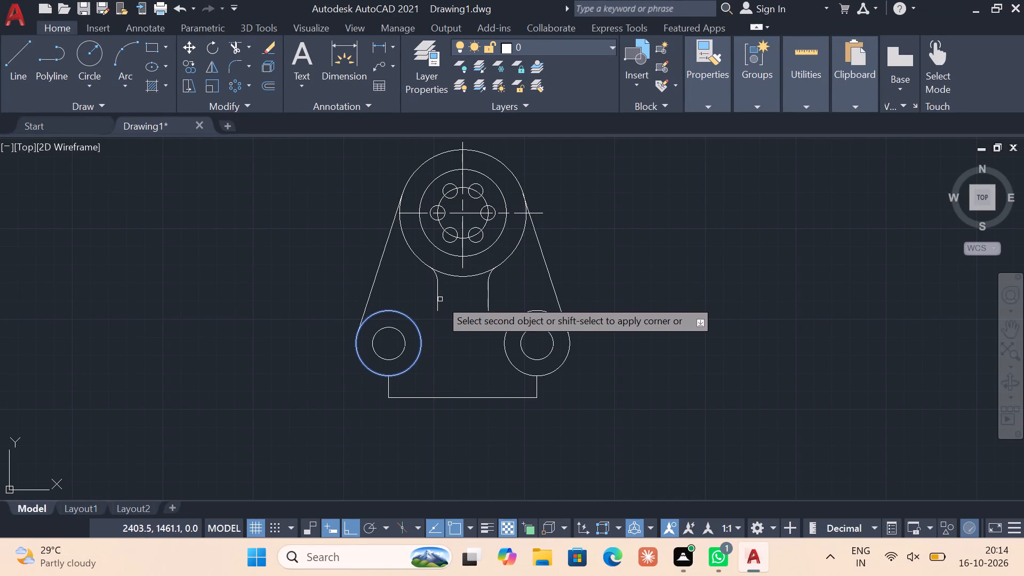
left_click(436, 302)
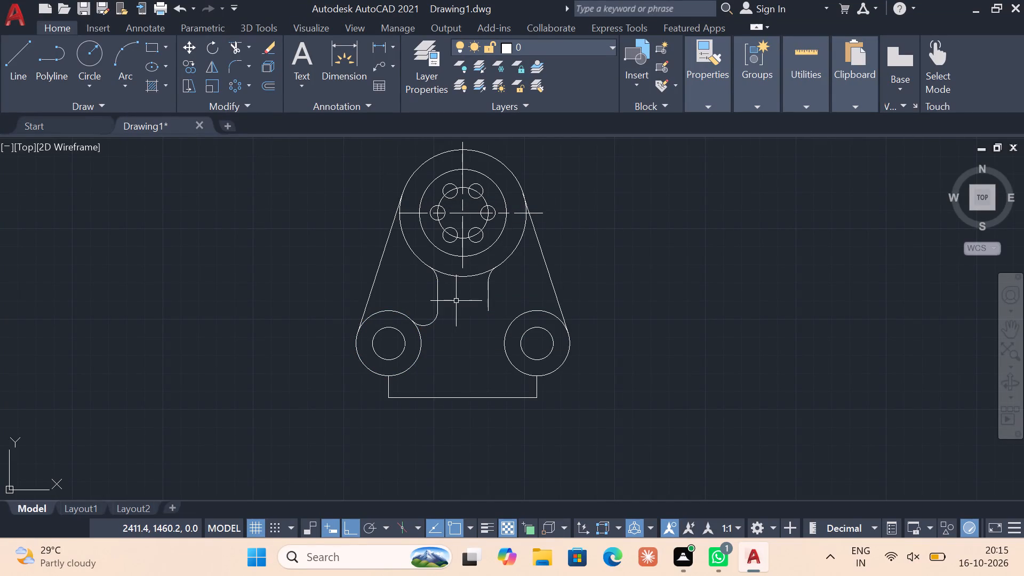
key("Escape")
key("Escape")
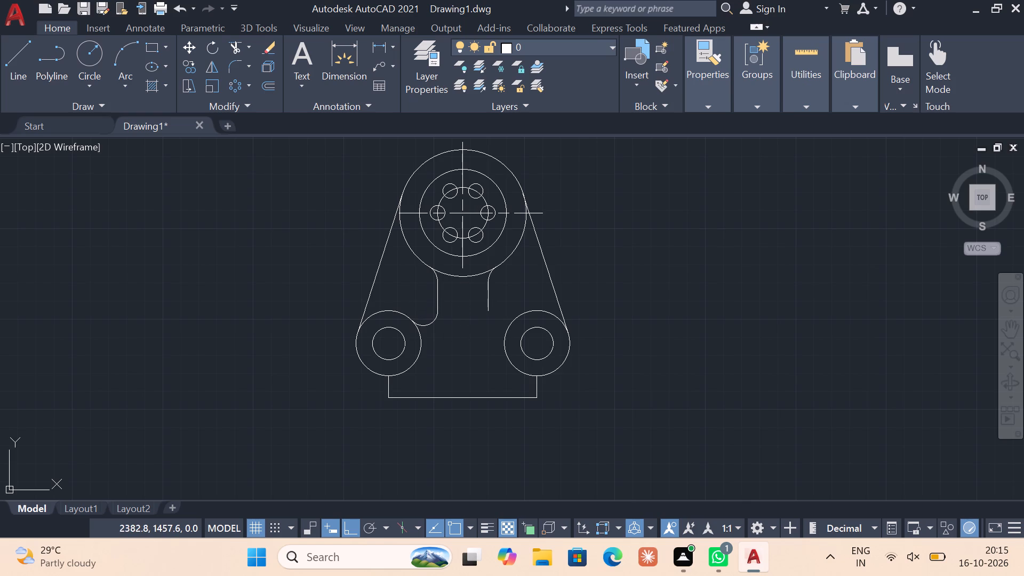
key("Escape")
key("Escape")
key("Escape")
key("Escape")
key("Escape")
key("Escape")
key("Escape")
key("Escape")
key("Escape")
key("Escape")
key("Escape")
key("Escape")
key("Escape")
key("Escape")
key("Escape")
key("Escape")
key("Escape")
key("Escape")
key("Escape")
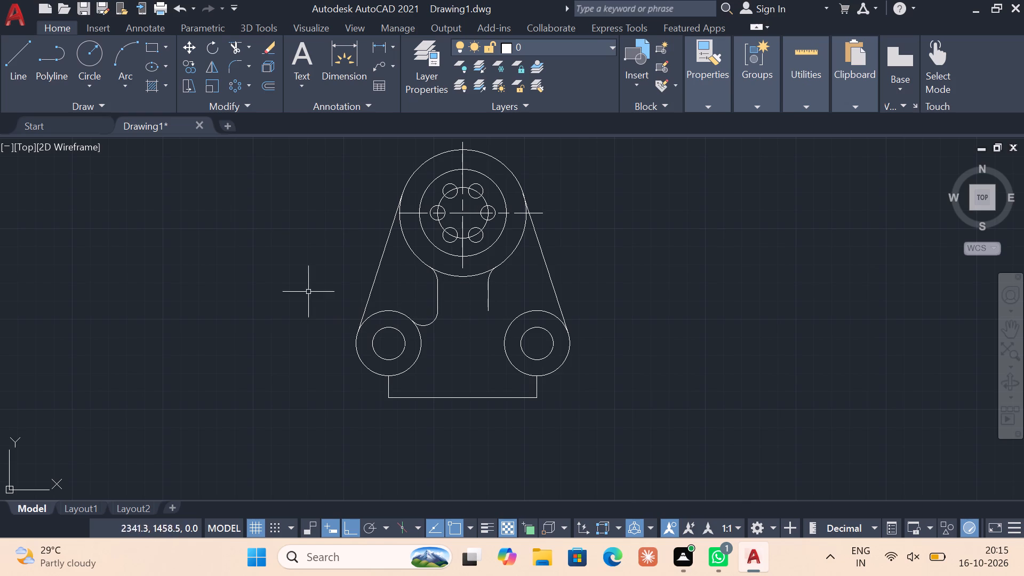
Draw a 36-long vertical line across the lower-left outer circle from its top quadrant to its bottom quadrant.
left_click(28, 81)
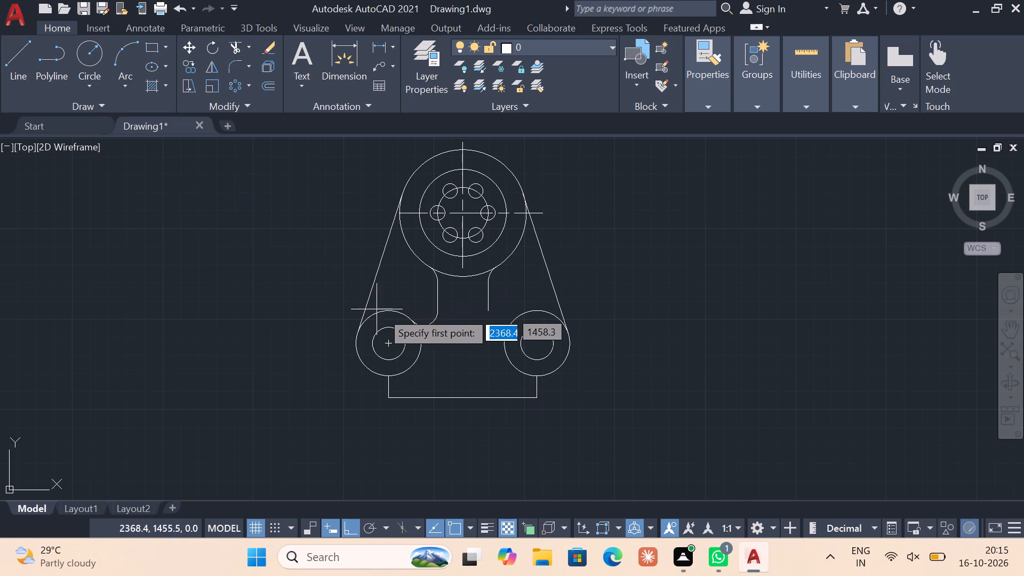
left_click(389, 314)
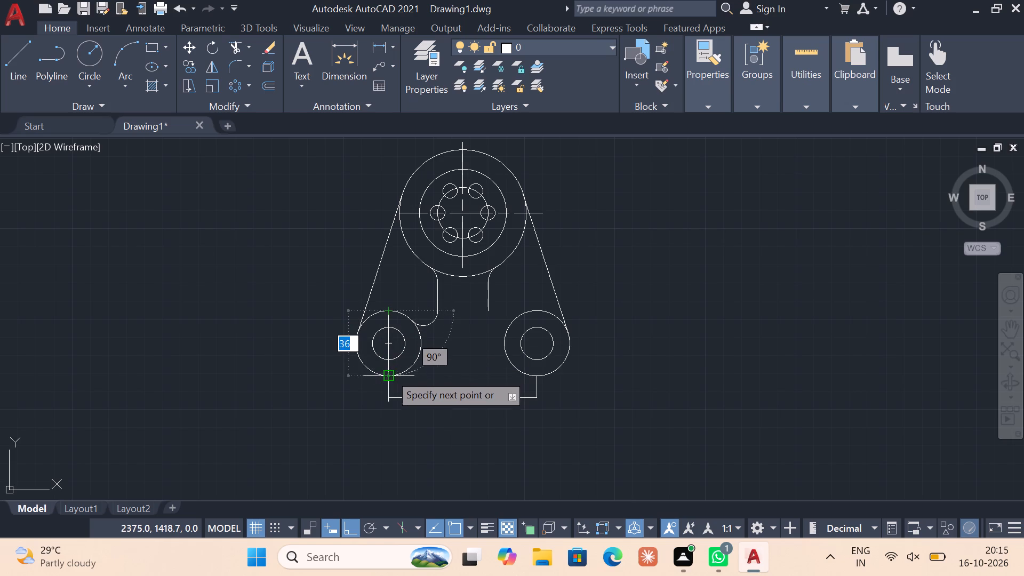
left_click(389, 373)
key("Escape")
left_click(388, 388)
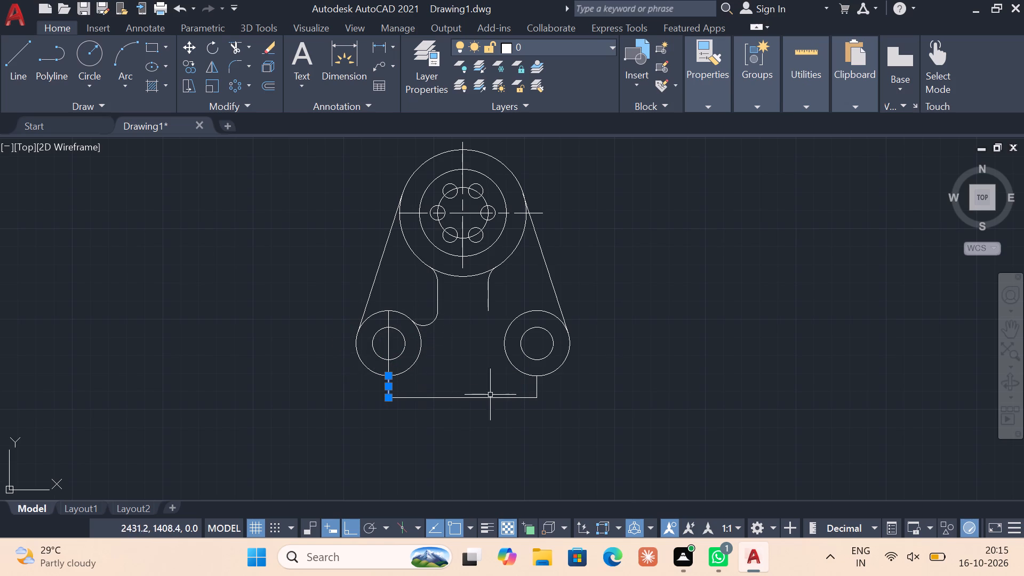
key("Escape")
key("Escape")
key("Escape")
key("Escape")
key("Escape")
key("Escape")
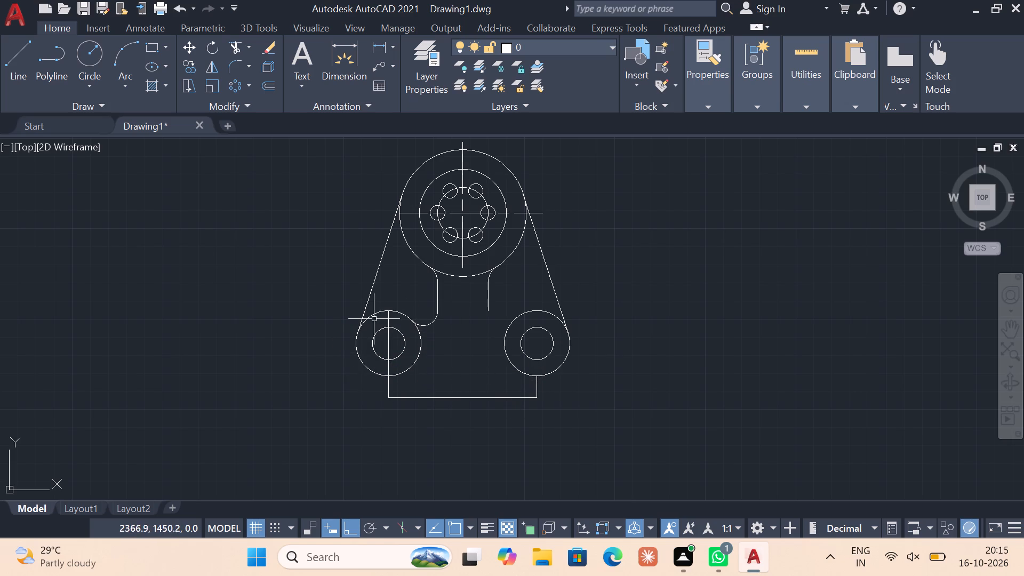
key("Escape")
Draw a vertical line across the lower-right outer circle from its top quadrant to its bottom quadrant.
left_click_drag(26, 80, 39, 94)
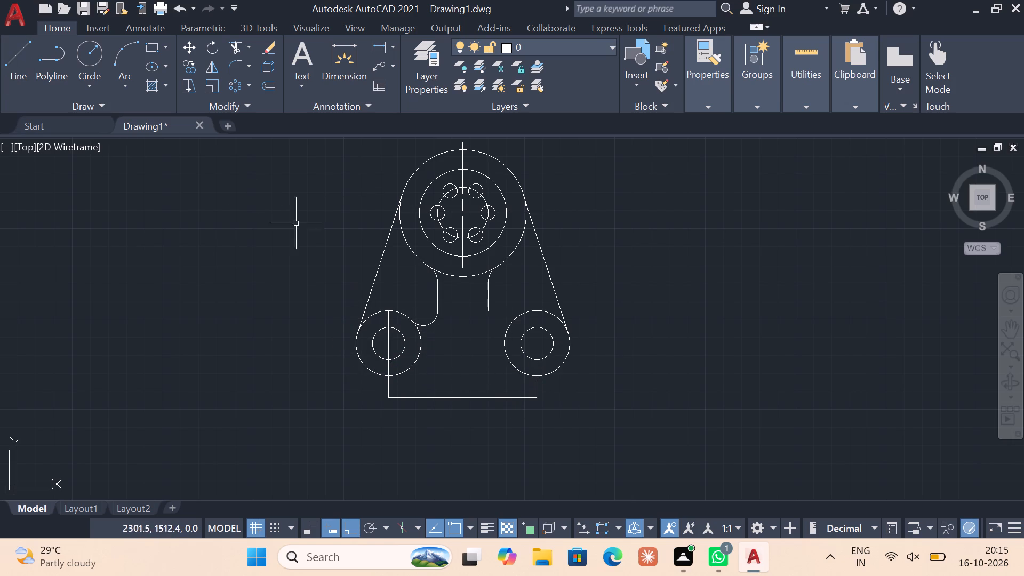
key("Escape")
left_click(21, 75)
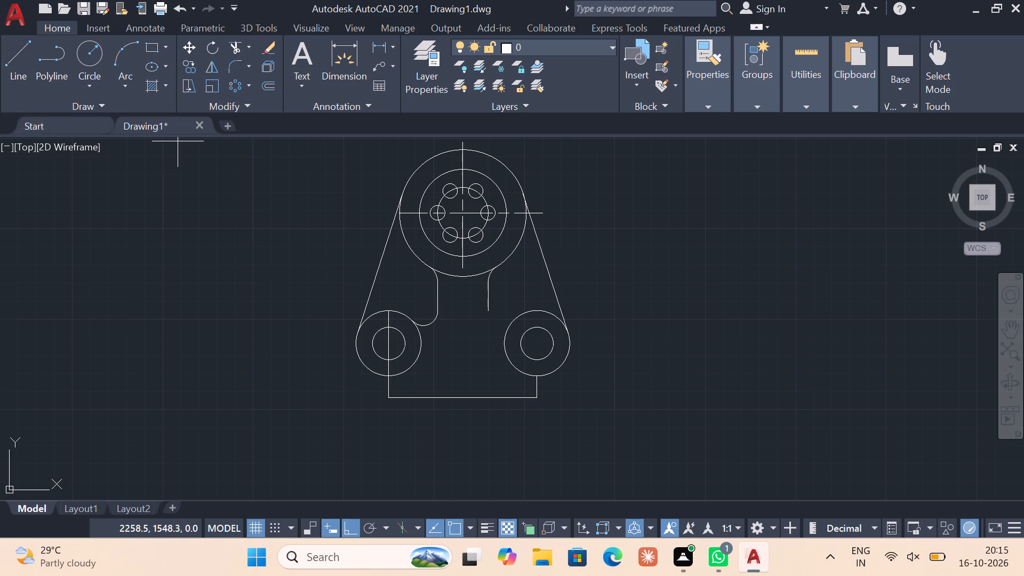
left_click(537, 310)
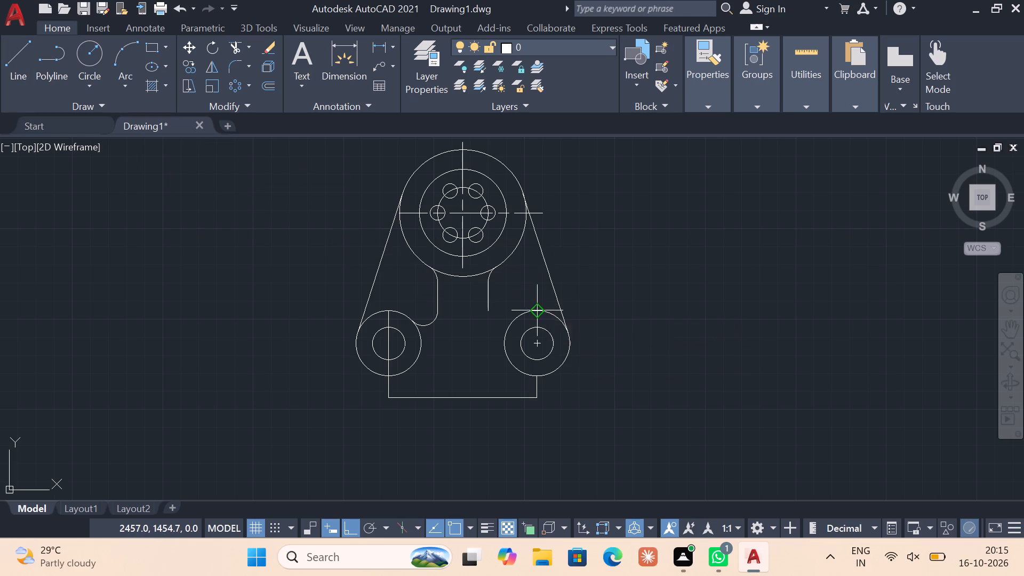
left_click(535, 376)
key("Escape")
key("Escape")
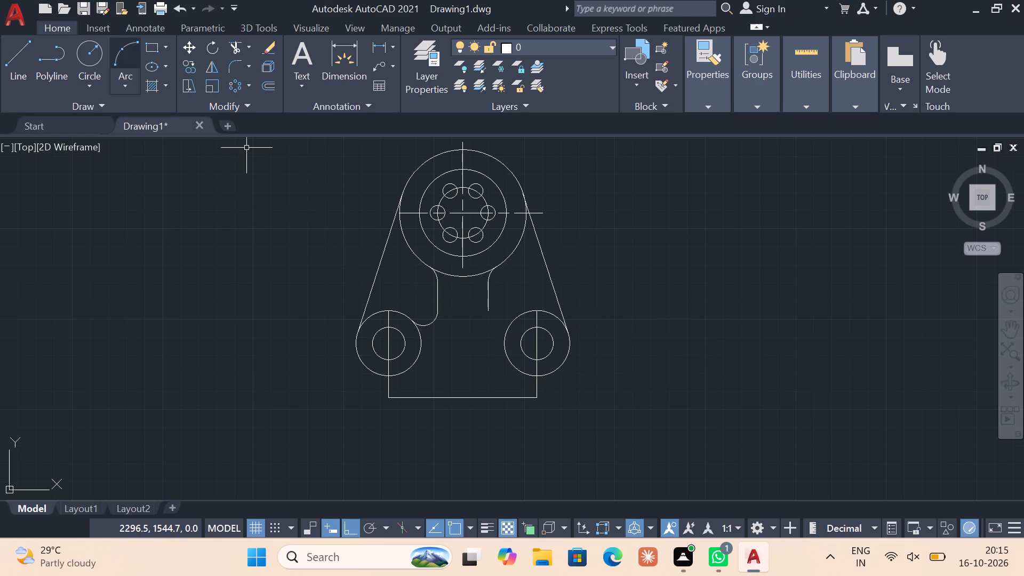
Trim away the lower-left neck fillet arc and the inward-facing halves of both lower outer circles.
left_click(237, 46)
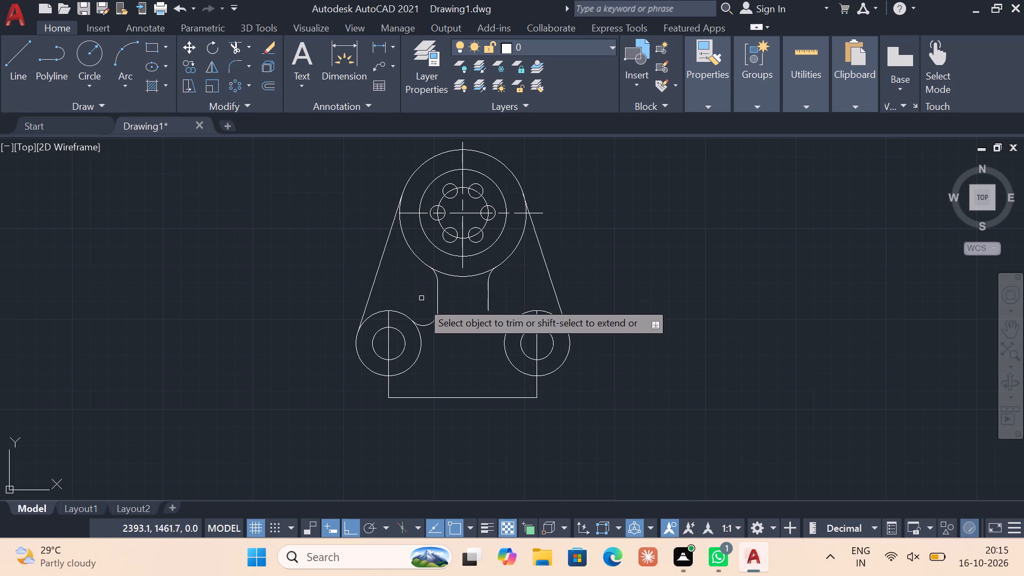
left_click(430, 323)
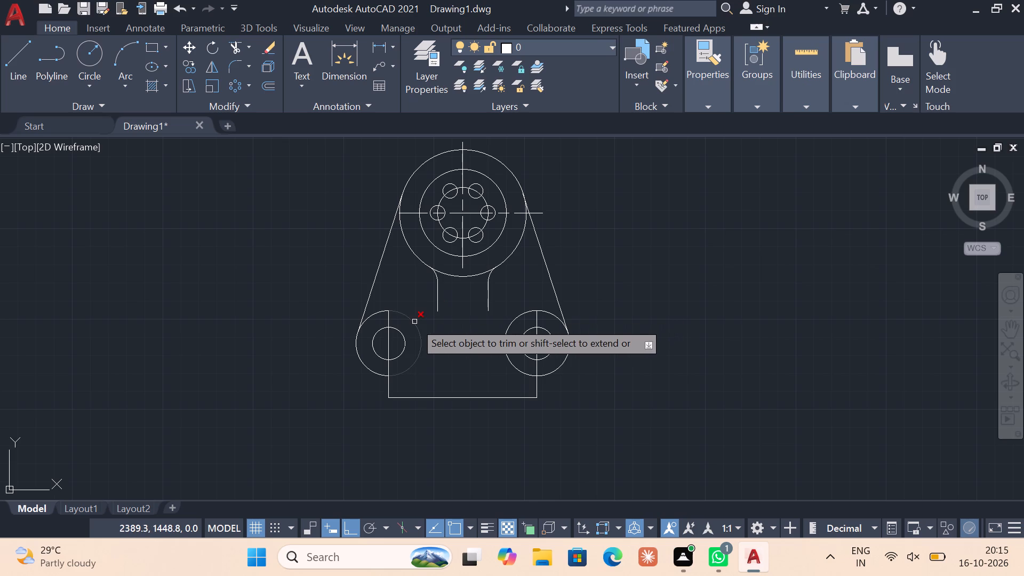
left_click(414, 322)
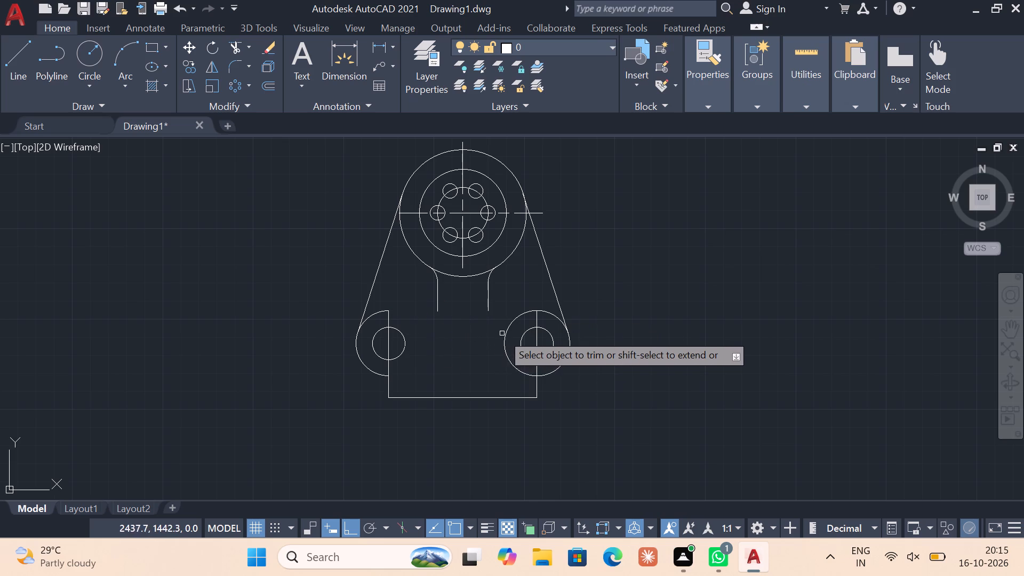
left_click(507, 331)
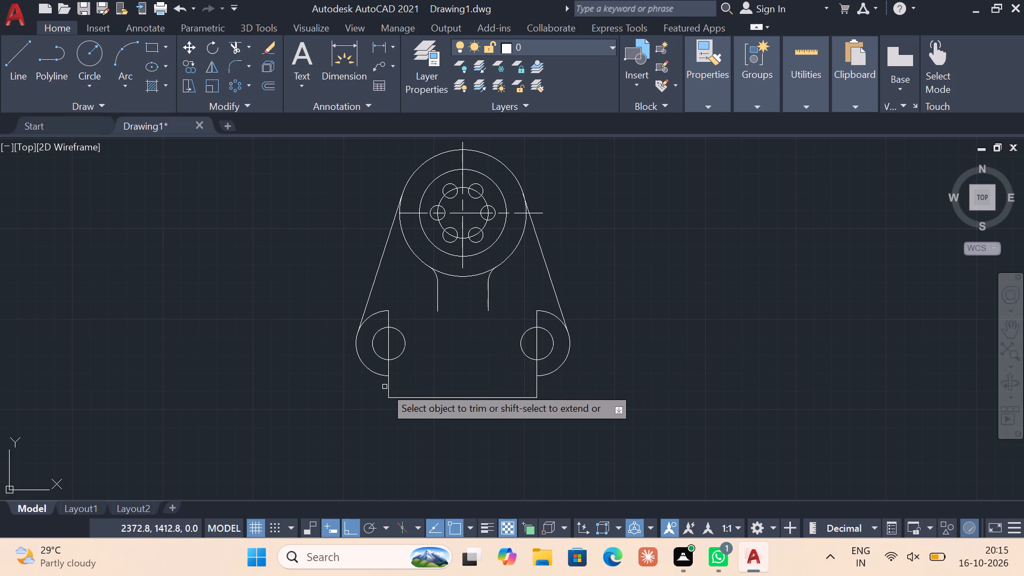
Trim away all segments of the vertical diameter lines through both lower circle pairs, down to the base's vertical edges.
left_click(389, 370)
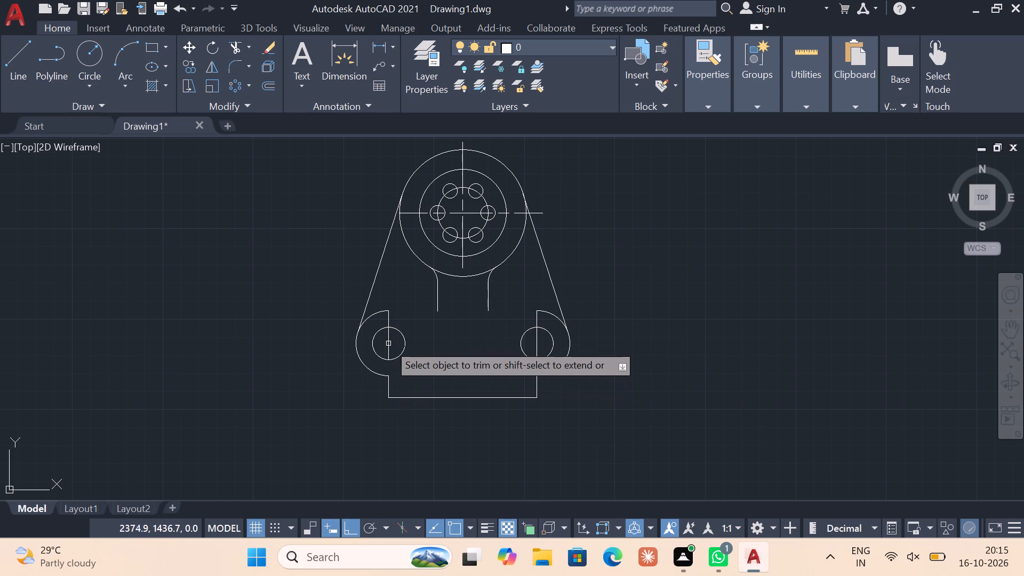
left_click(389, 343)
left_click(388, 324)
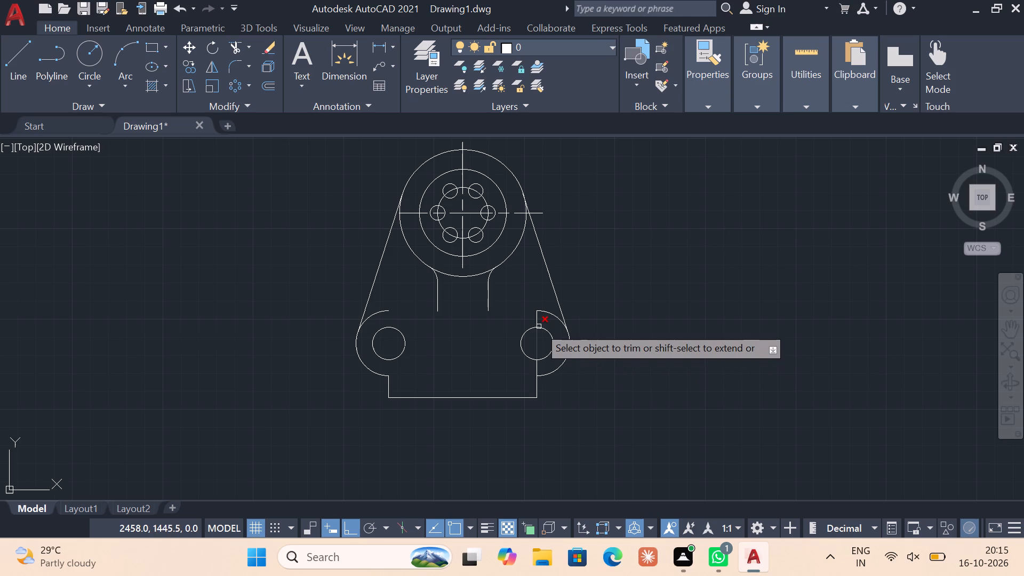
left_click(537, 323)
left_click(538, 341)
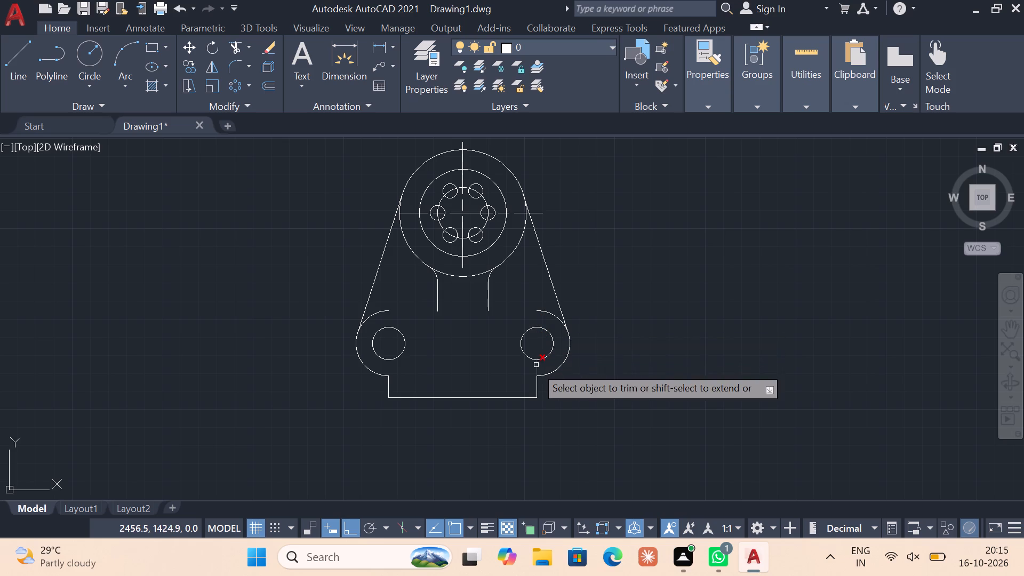
left_click(535, 366)
key("Escape")
key("Escape")
key("Escape")
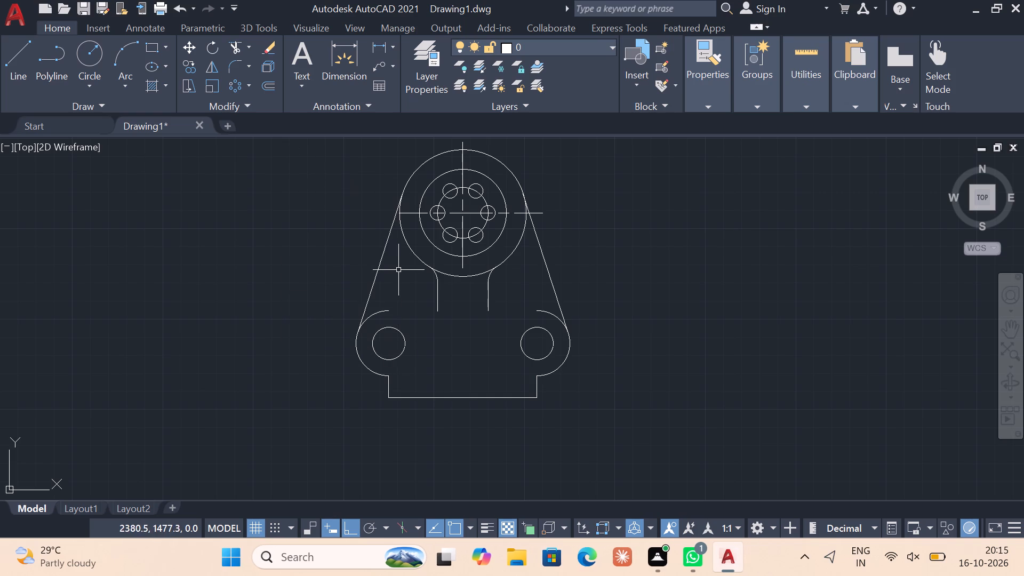
key("Escape")
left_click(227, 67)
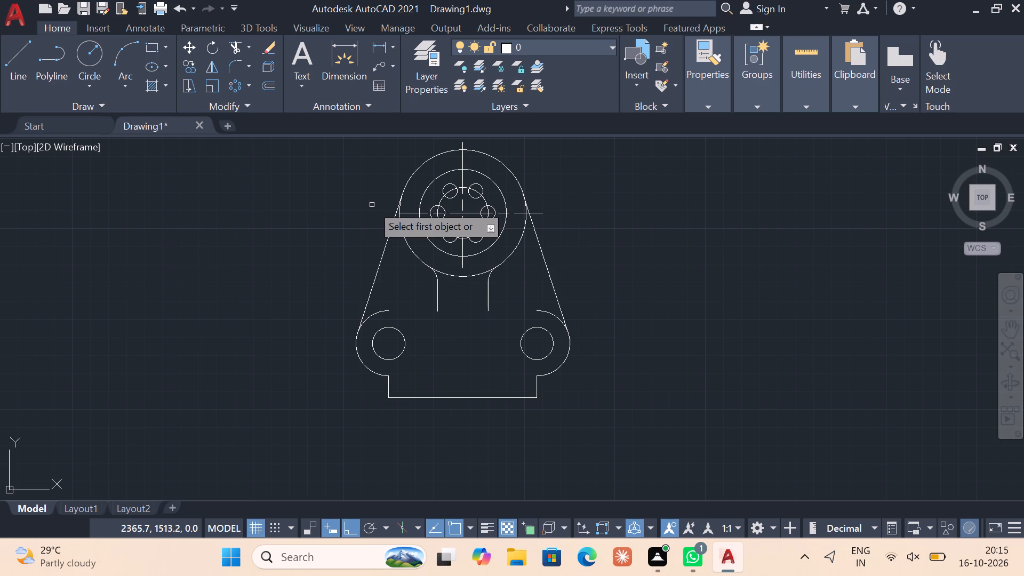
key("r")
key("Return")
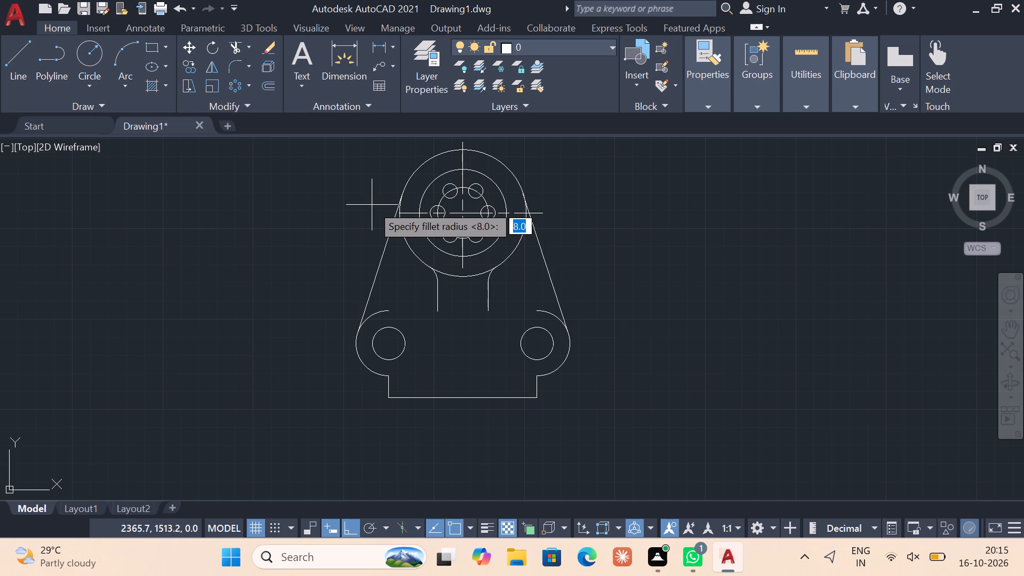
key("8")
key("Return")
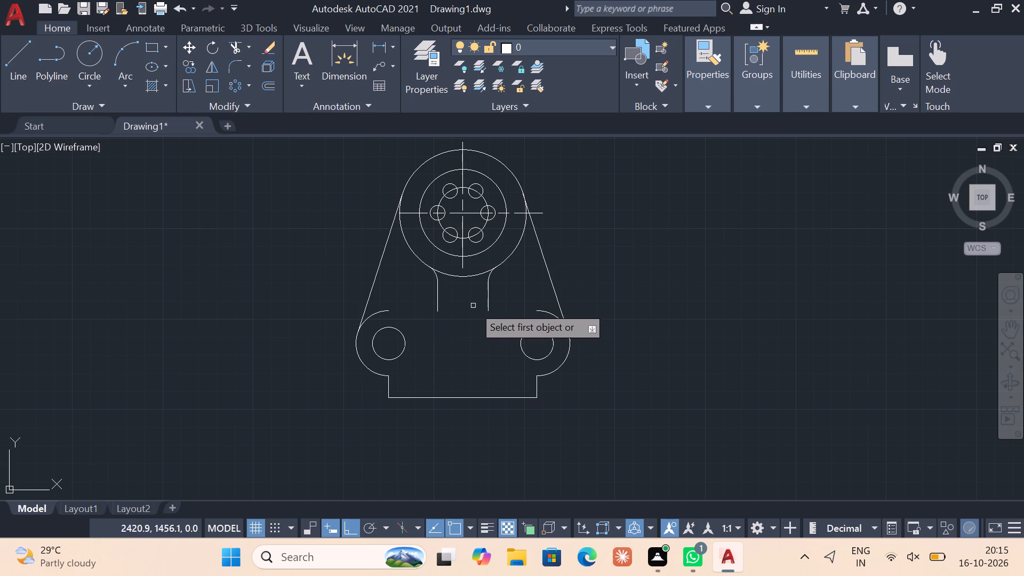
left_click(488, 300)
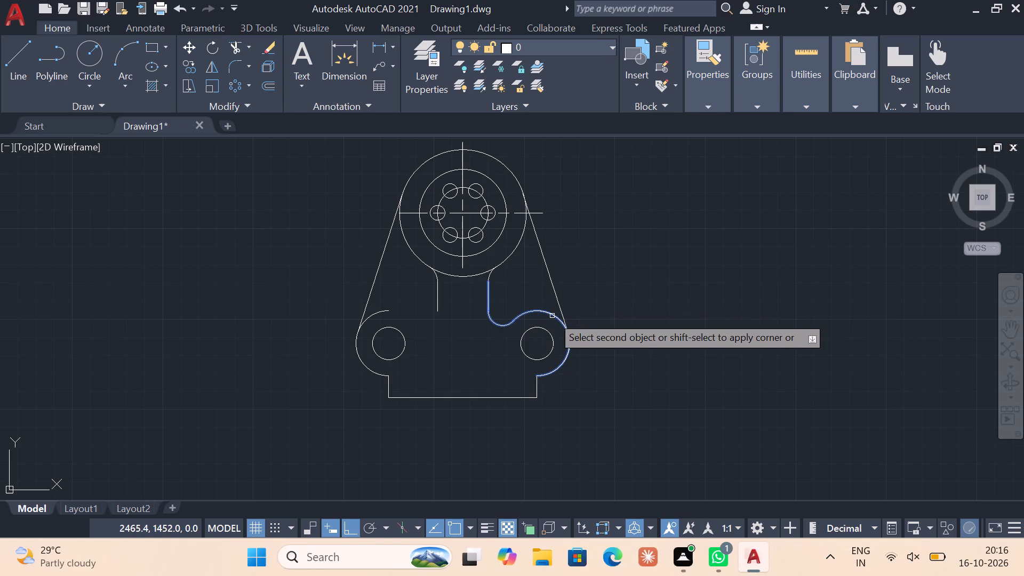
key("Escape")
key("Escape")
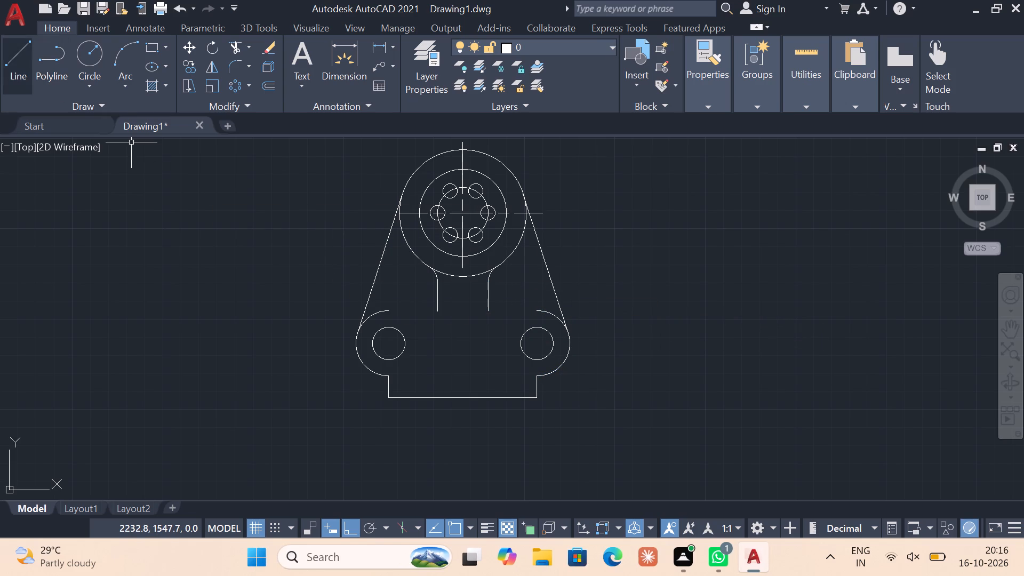
Draw horizontal lines joining the upper ends of both lower outer arcs to the neck's lower ends.
left_click(18, 62)
left_click(385, 306)
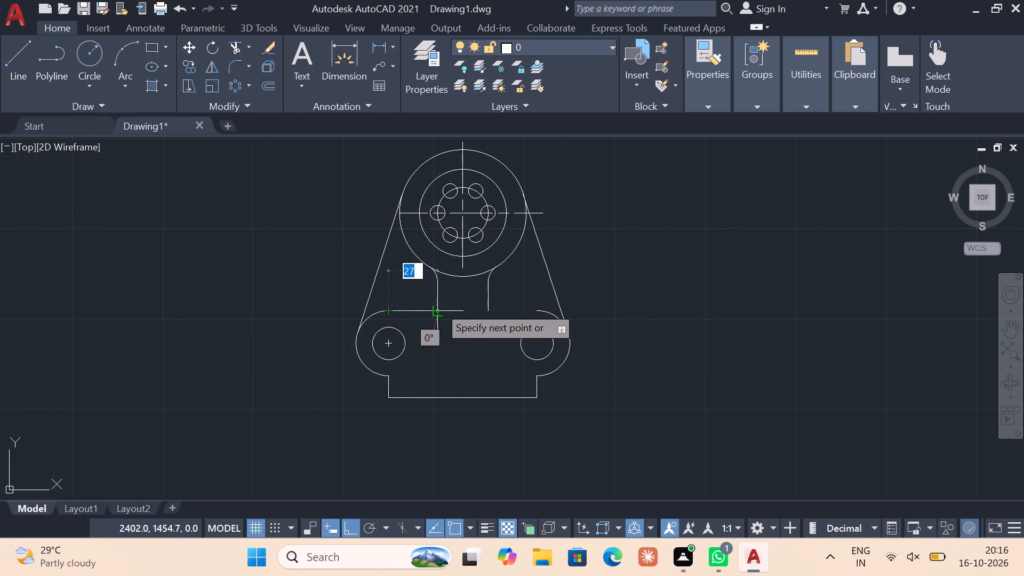
left_click(439, 306)
key("Escape")
key("Escape")
left_click(12, 58)
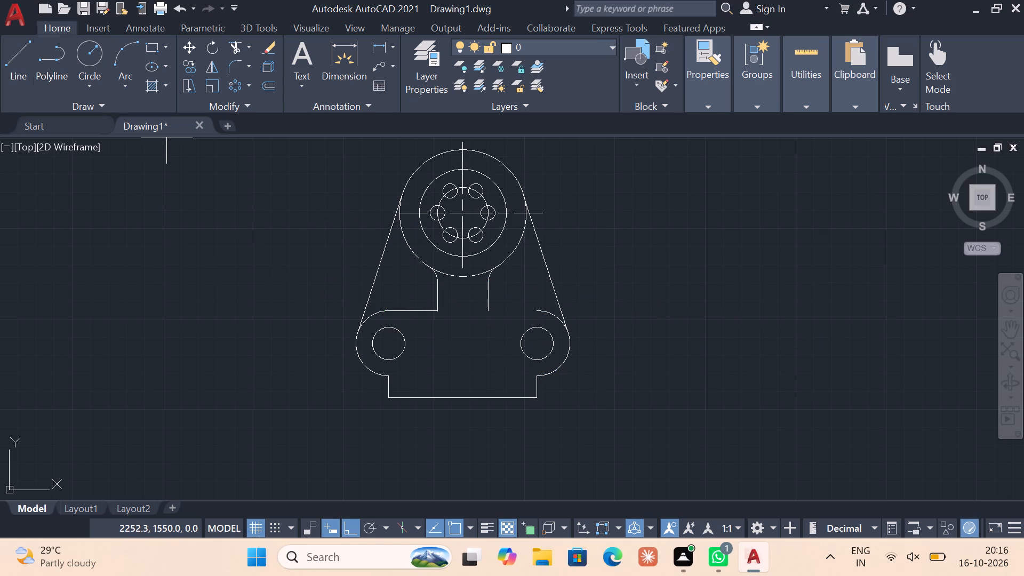
left_click(540, 312)
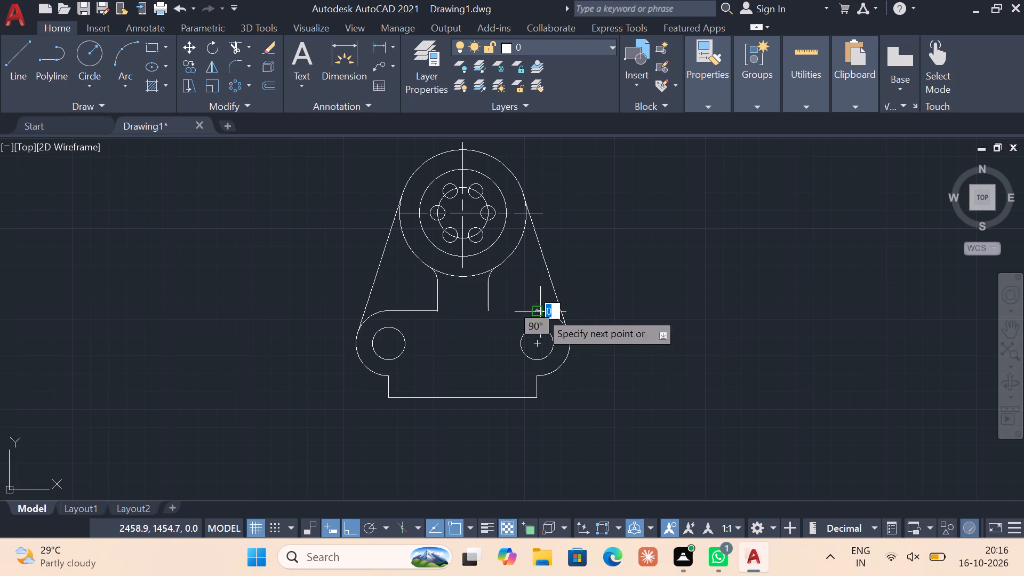
left_click(487, 312)
key("Escape")
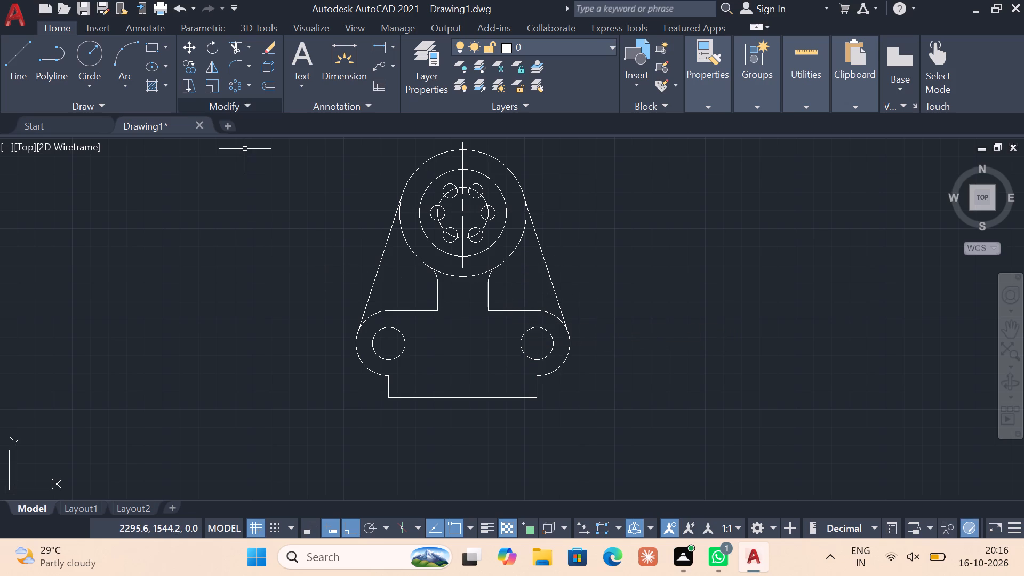
Fillet both lower neck corners, where the vertical neck lines meet the horizontal shoulder lines, with radius 8.
left_click(233, 71)
key("r")
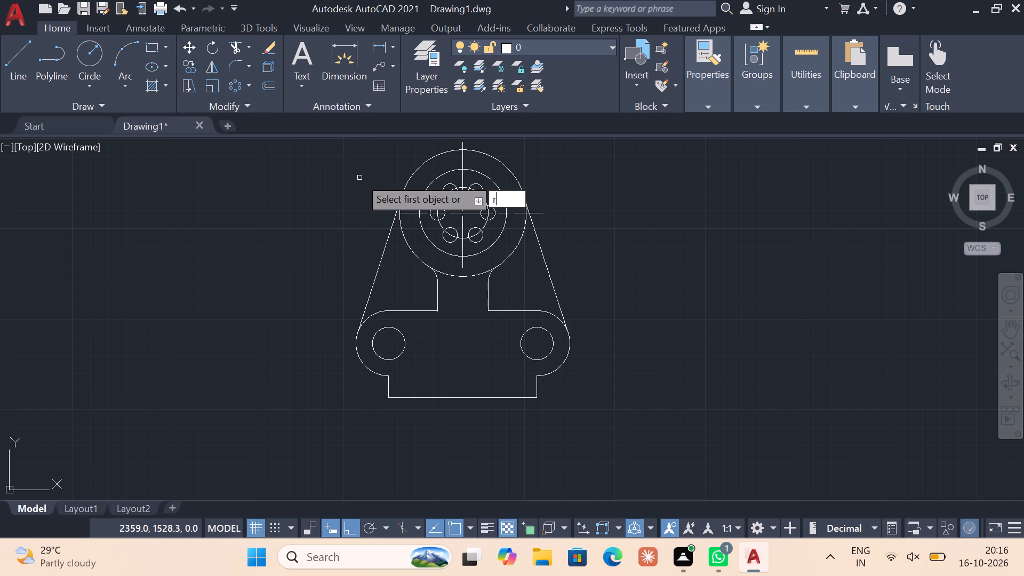
key("Return")
key("8")
key("Return")
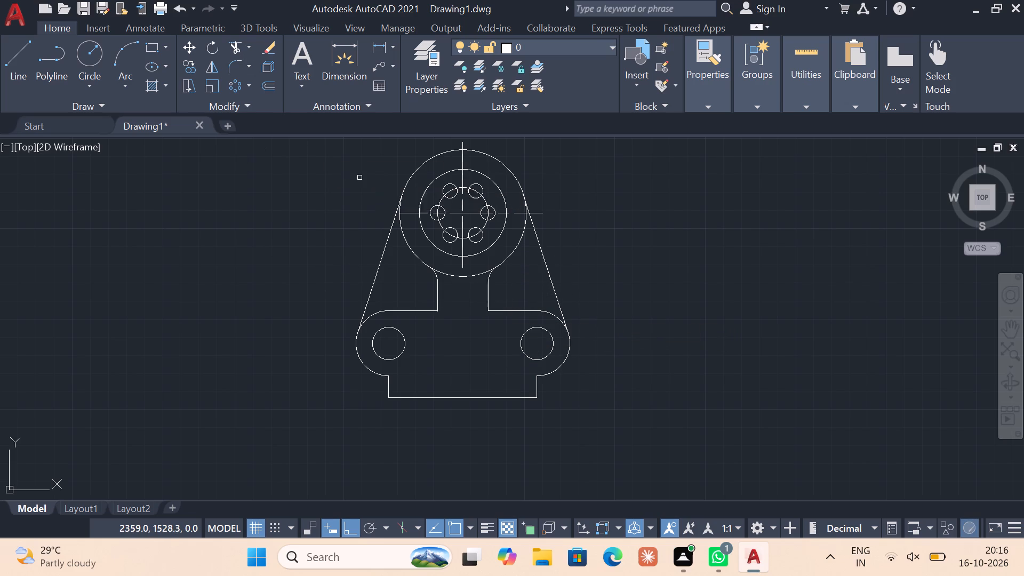
left_click(438, 296)
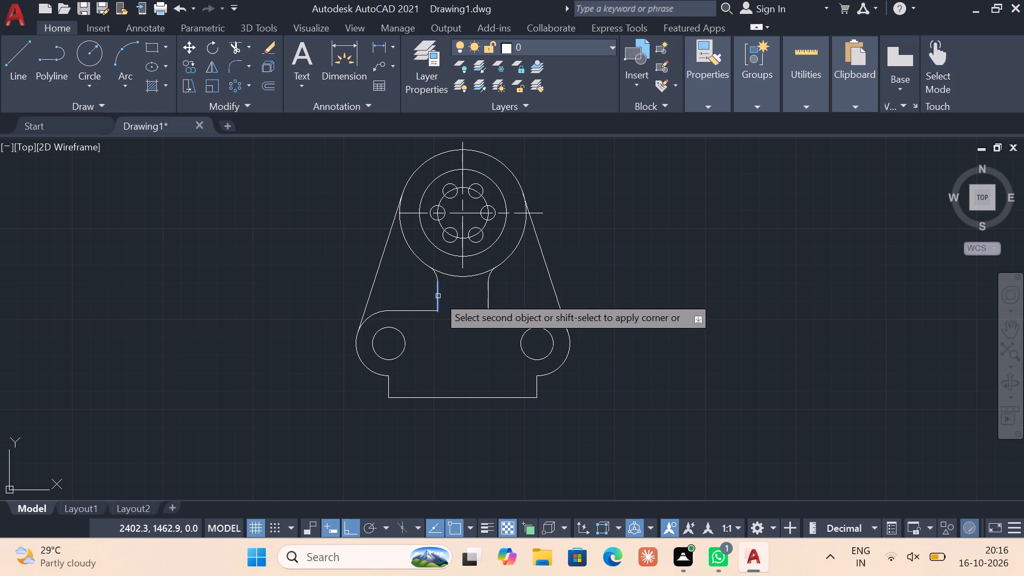
left_click(430, 313)
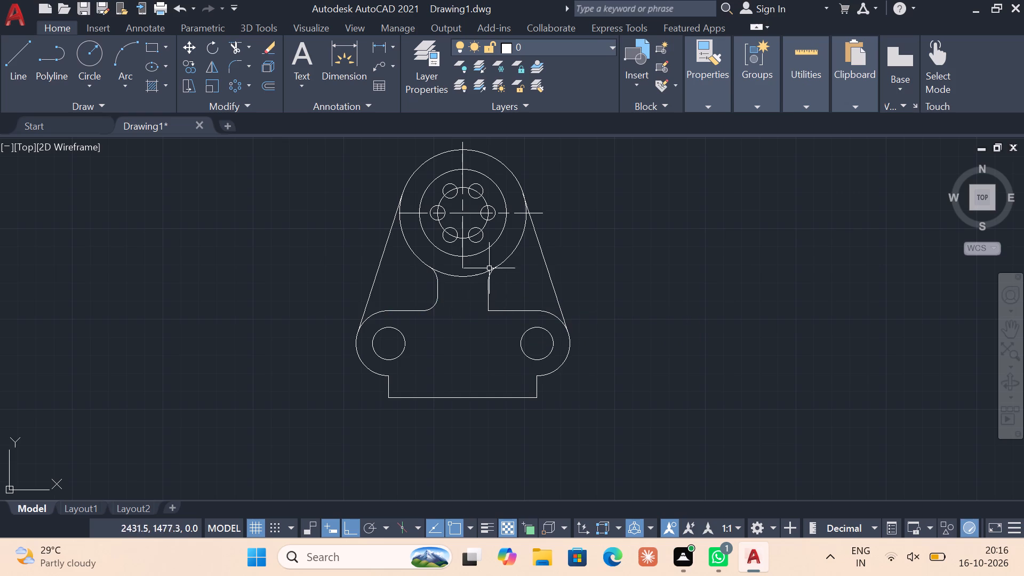
left_click(240, 68)
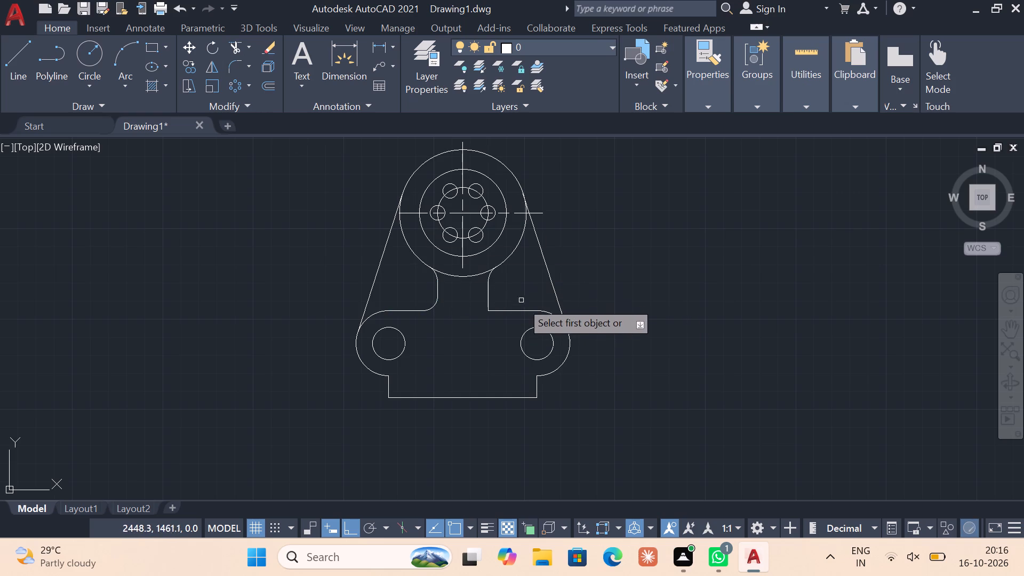
left_click(522, 311)
left_click(490, 294)
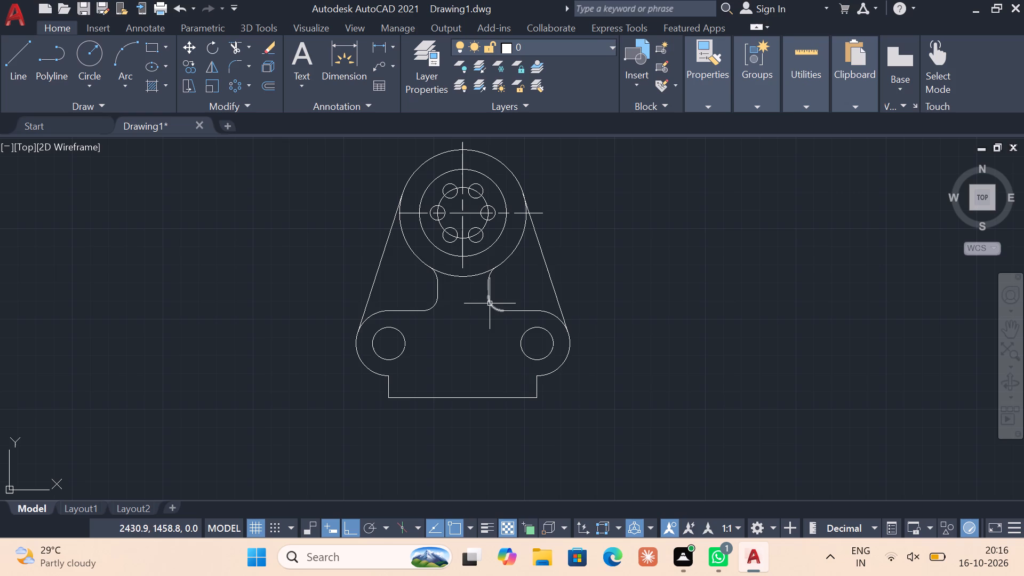
Dimension the horizontal distance between the centres of the two lower holes, placing it just below the holes.
middle_click_drag(430, 285, 427, 270)
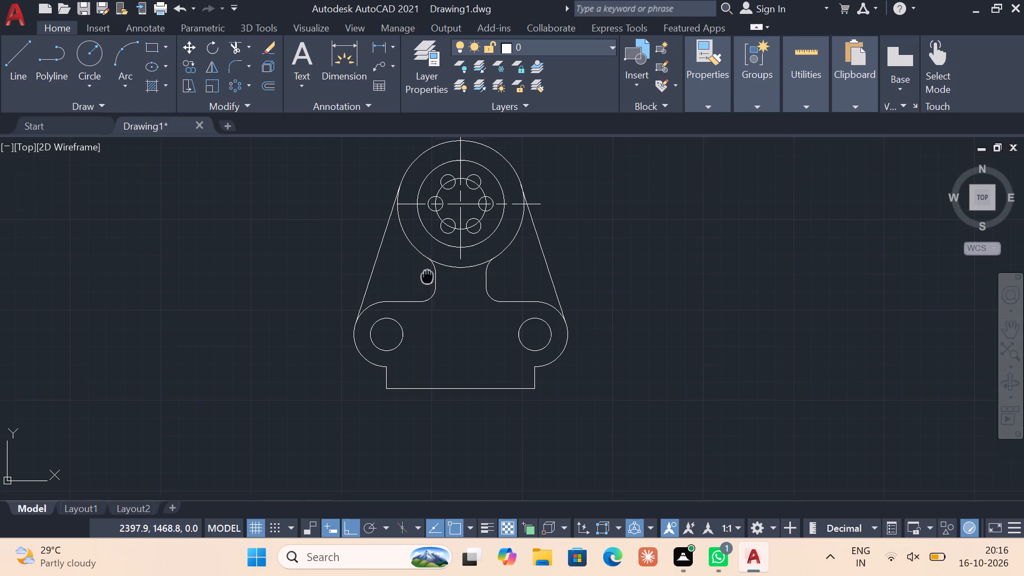
middle_click_drag(427, 270, 420, 231)
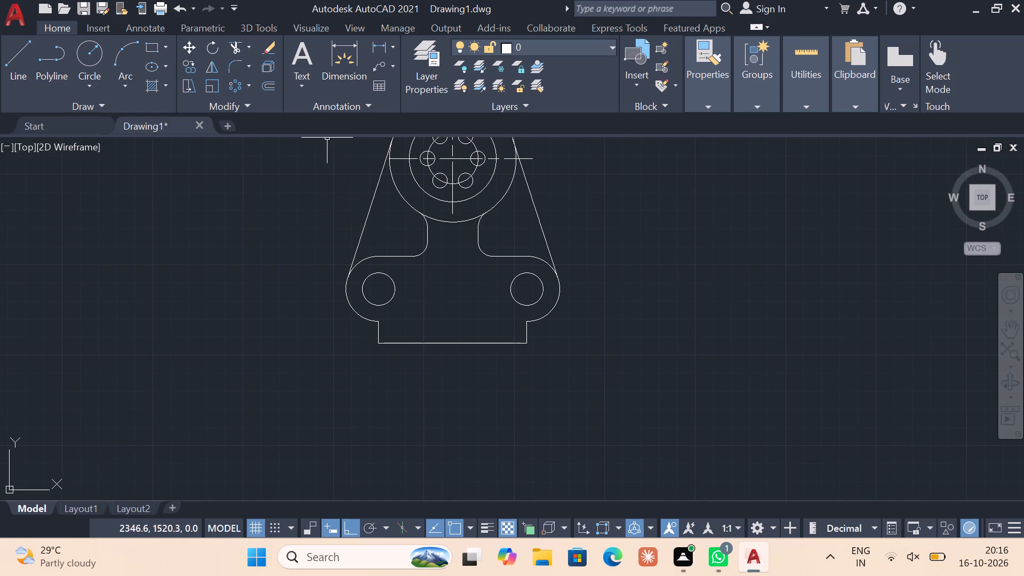
key("Escape")
left_click(339, 55)
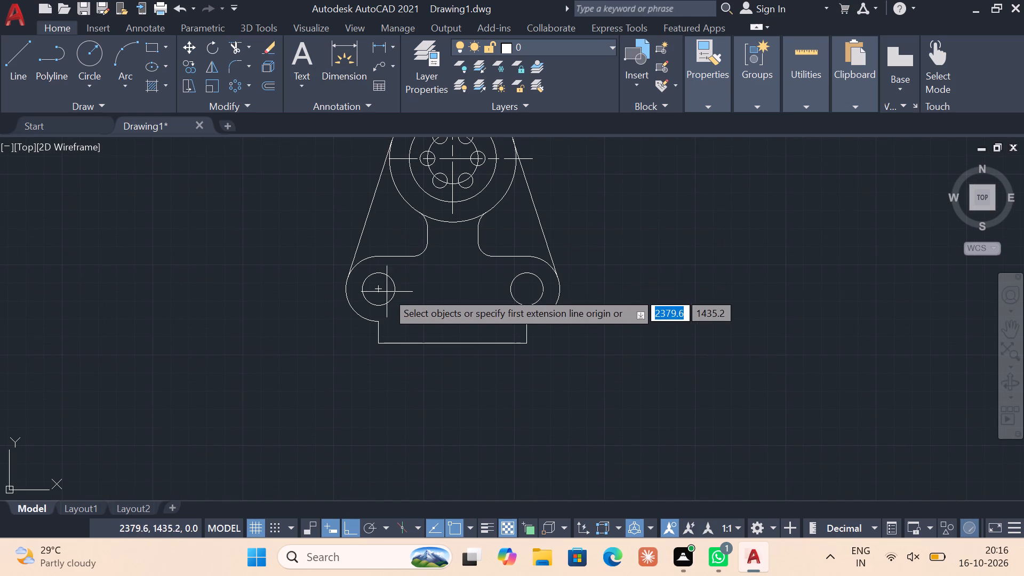
left_click(379, 291)
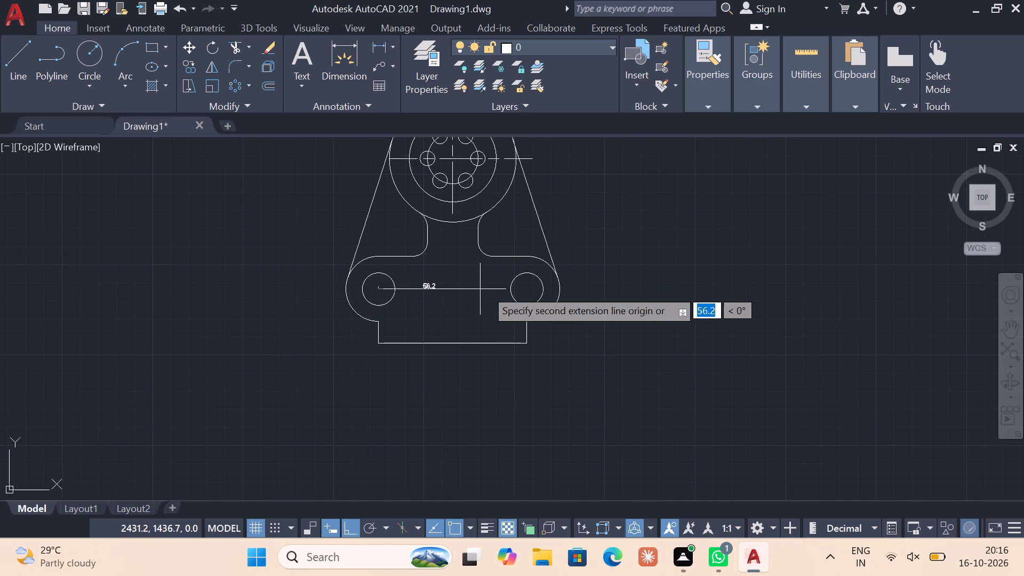
left_click(525, 291)
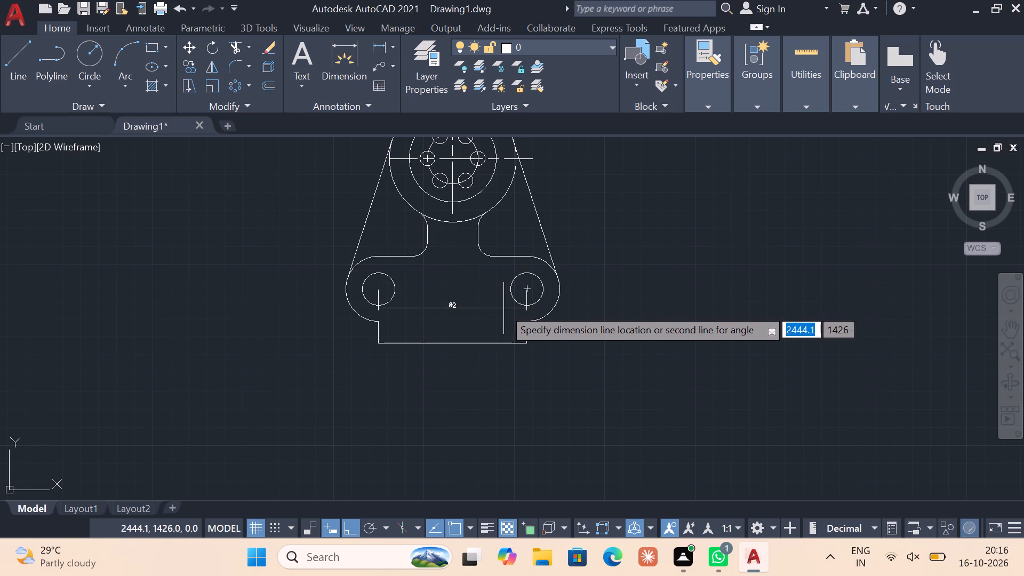
left_click(503, 308)
key("Escape")
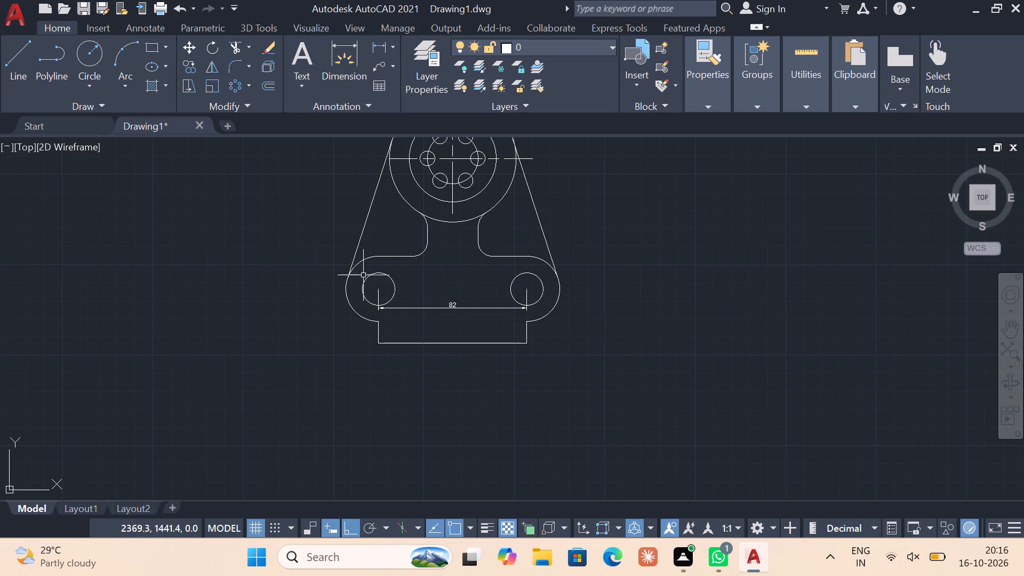
Fillet both lower rounded-end arcs to the base's vertical edges with radius 10.
left_click(235, 67)
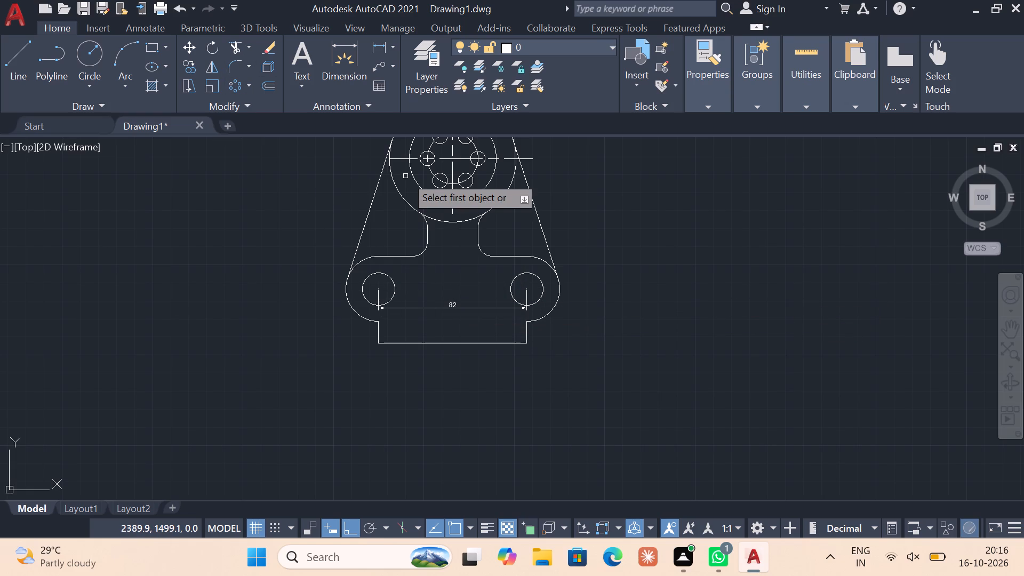
key("r")
key("Return")
key("0")
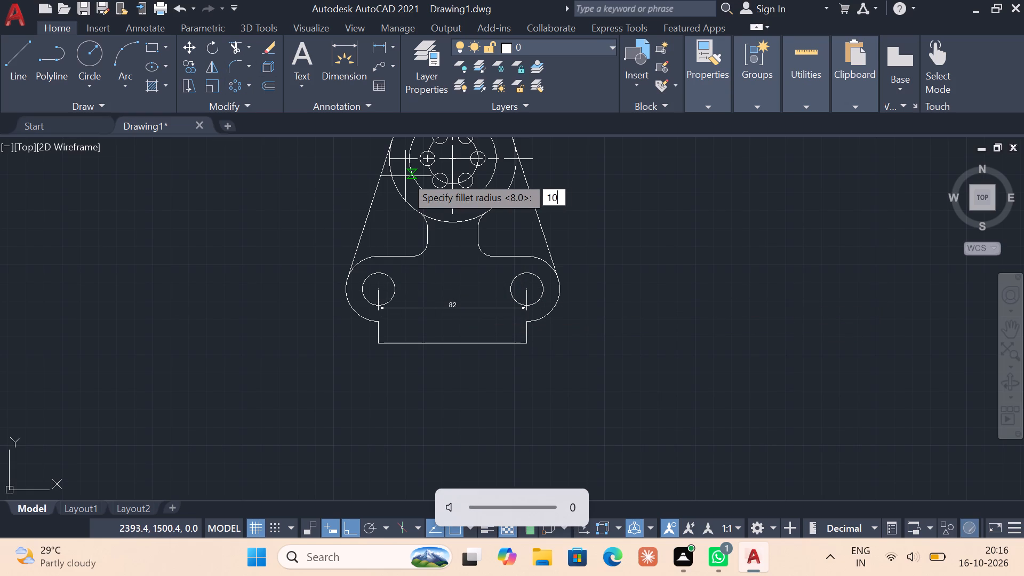
key("Return")
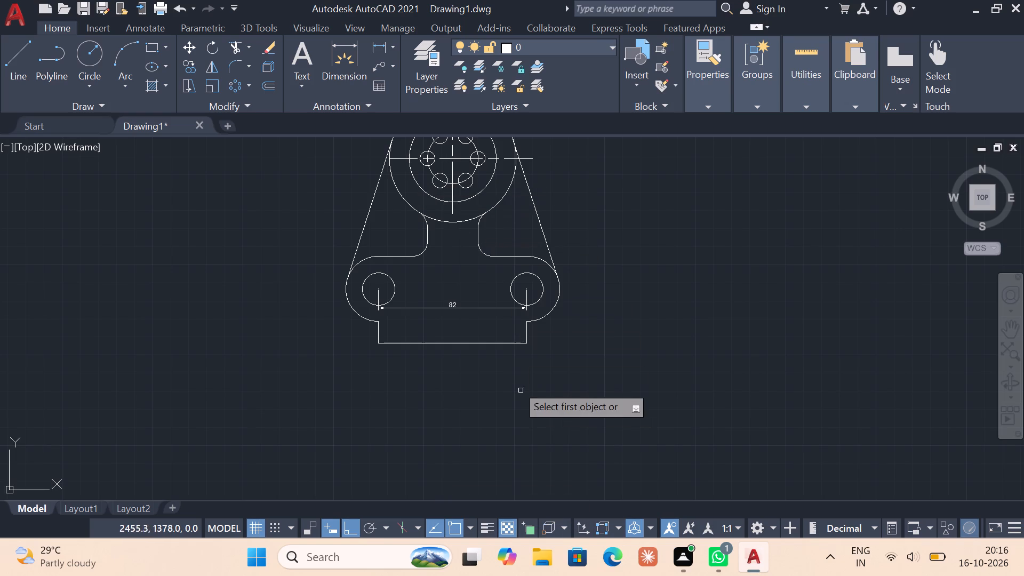
scroll(532, 372, "up", 1)
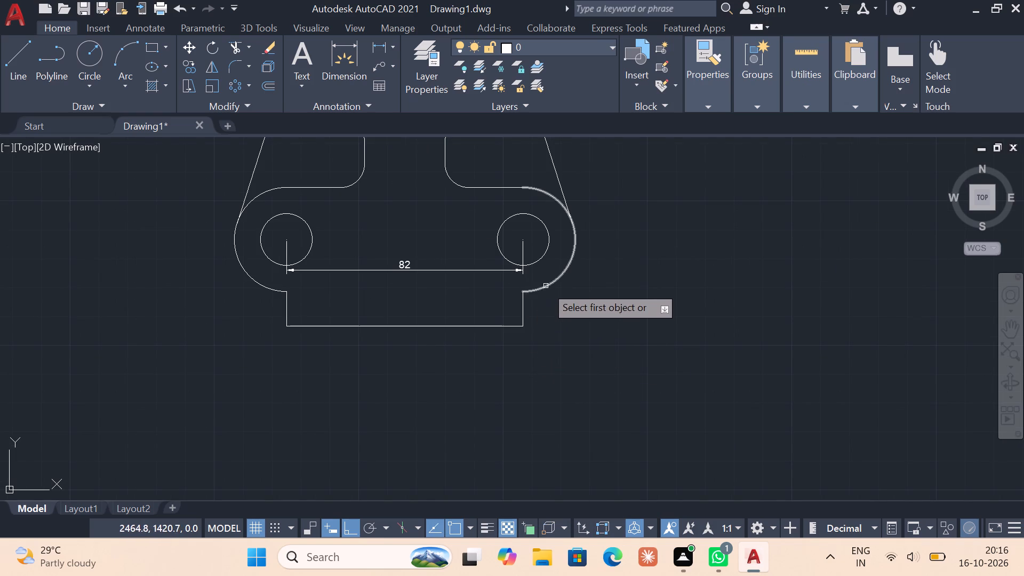
left_click(546, 286)
left_click(521, 305)
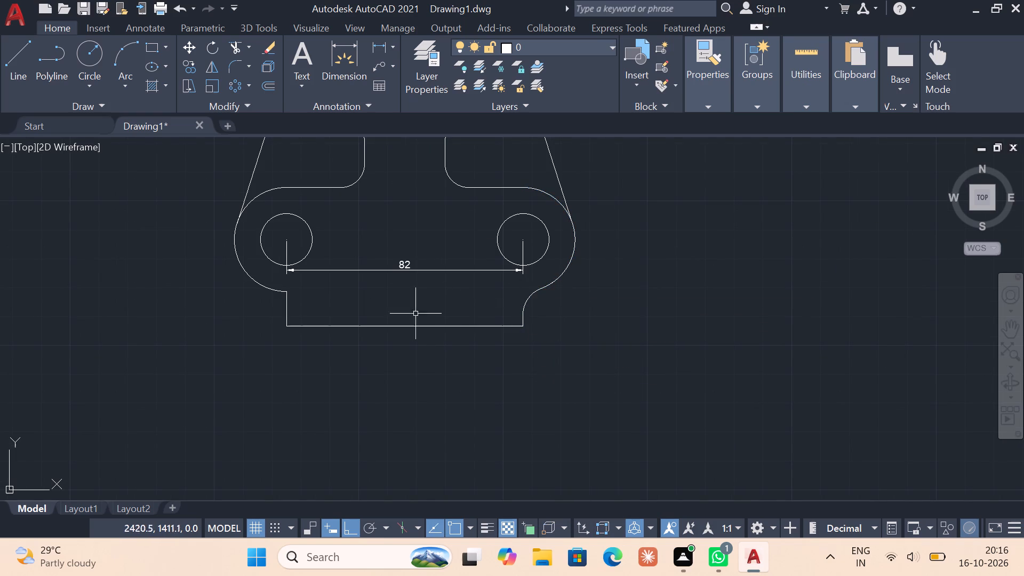
left_click(234, 70)
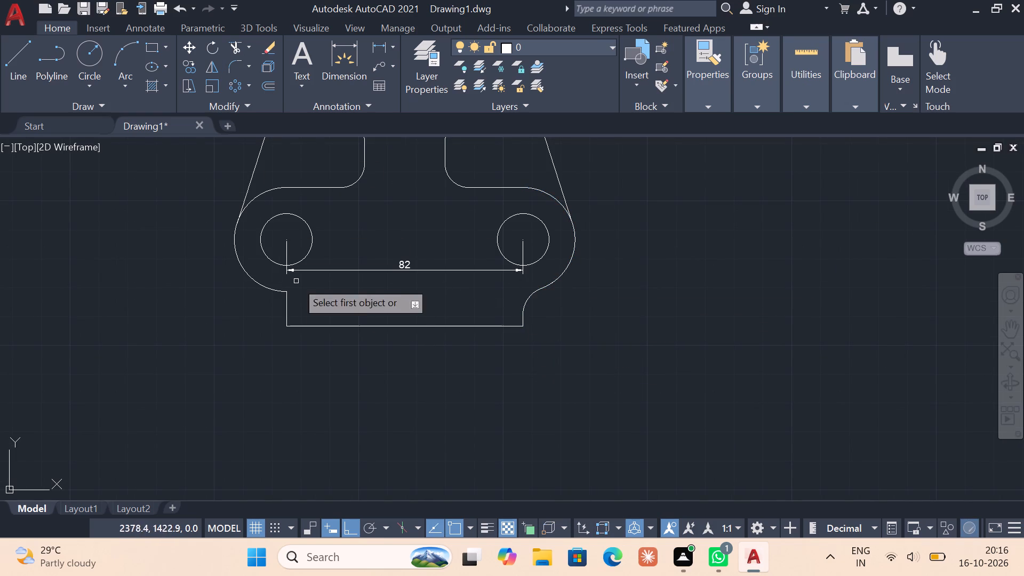
left_click(275, 291)
left_click(285, 306)
key("Escape")
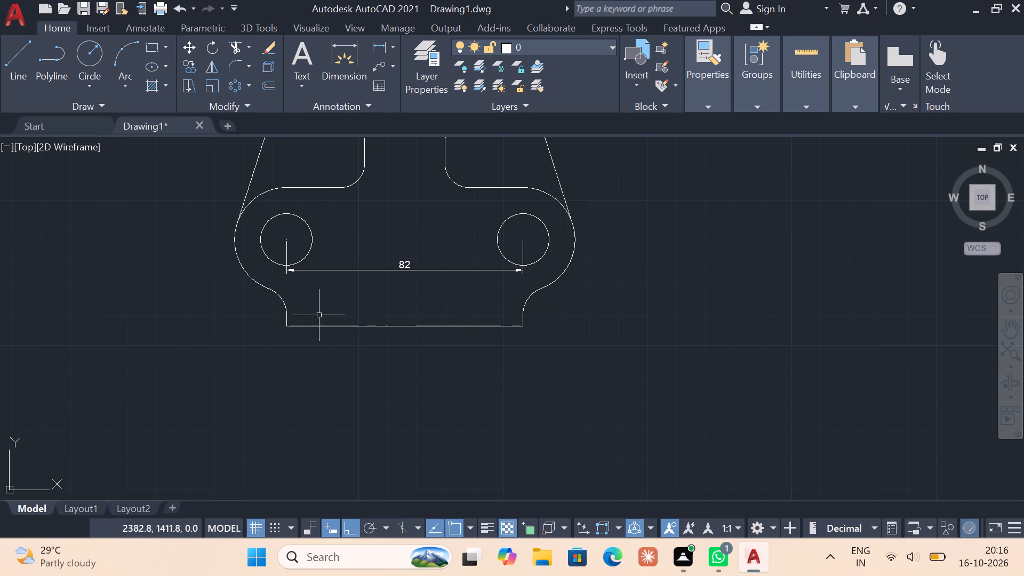
Dimension the width of the base's bottom edge, placing the dimension below the plate.
left_click(347, 62)
left_click(289, 328)
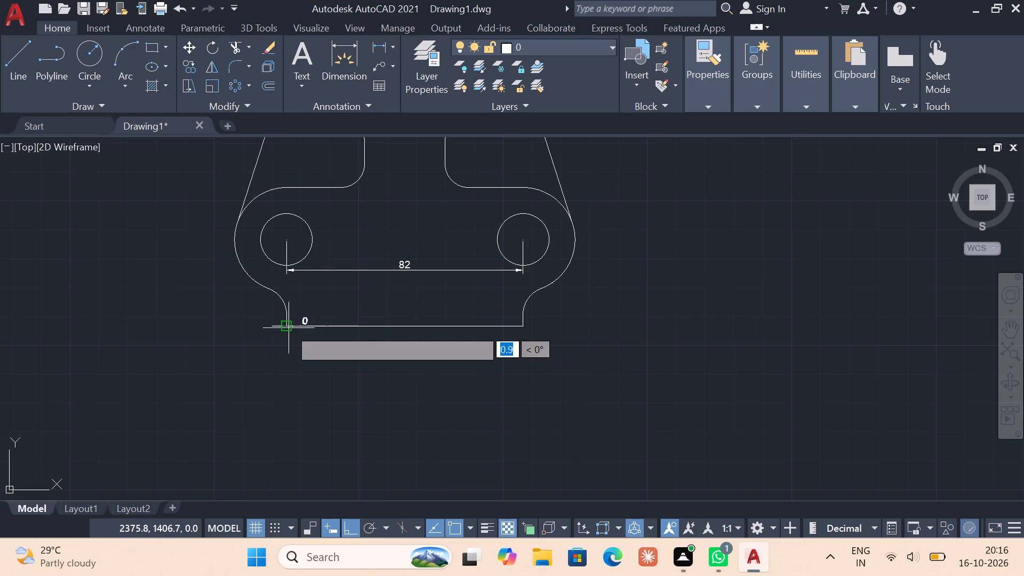
left_click(519, 326)
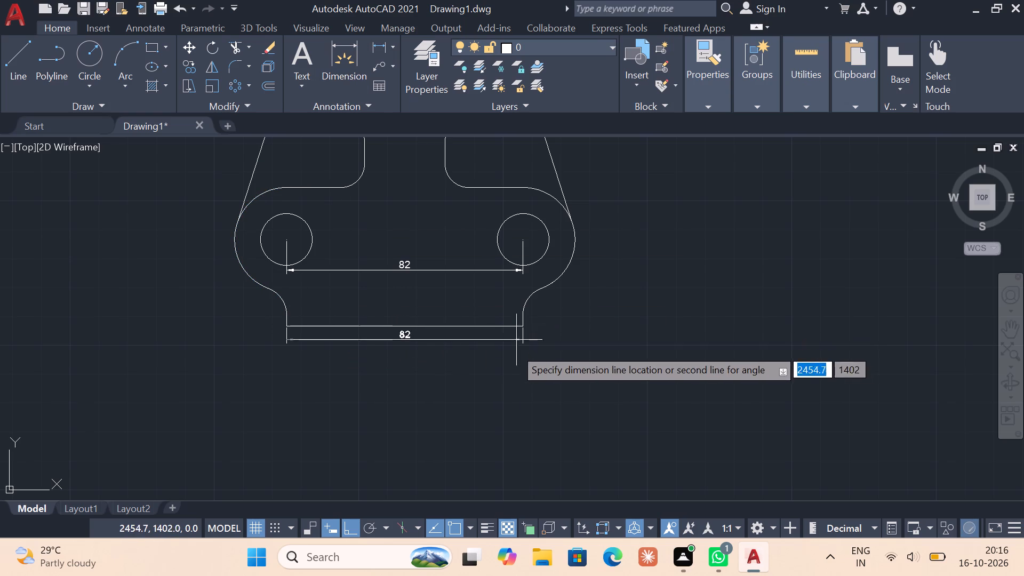
left_click(493, 388)
Override the text of the base width dimension with 84.
scroll(416, 380, "up", 1)
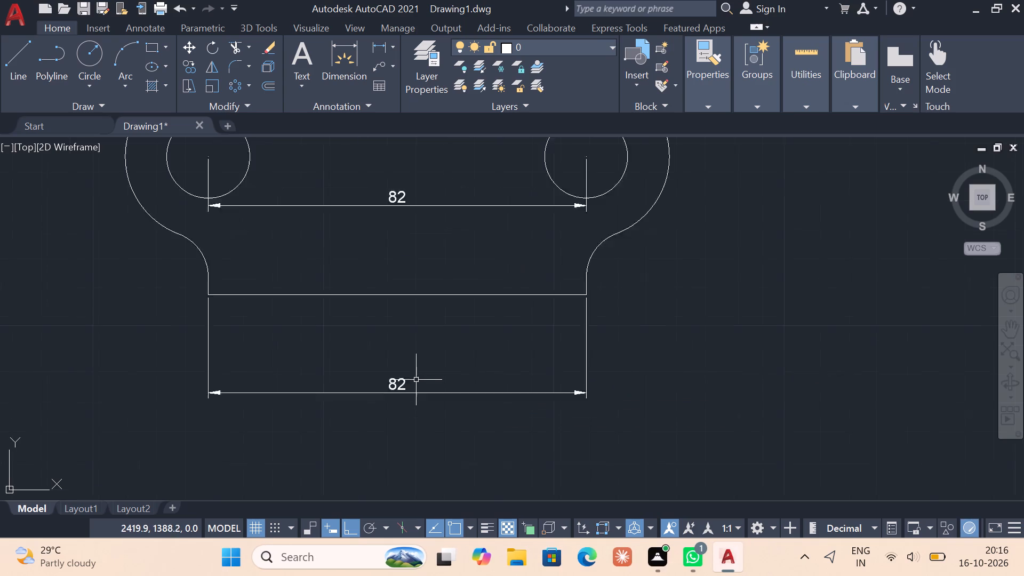
scroll(416, 380, "up", 1)
double_click(393, 382)
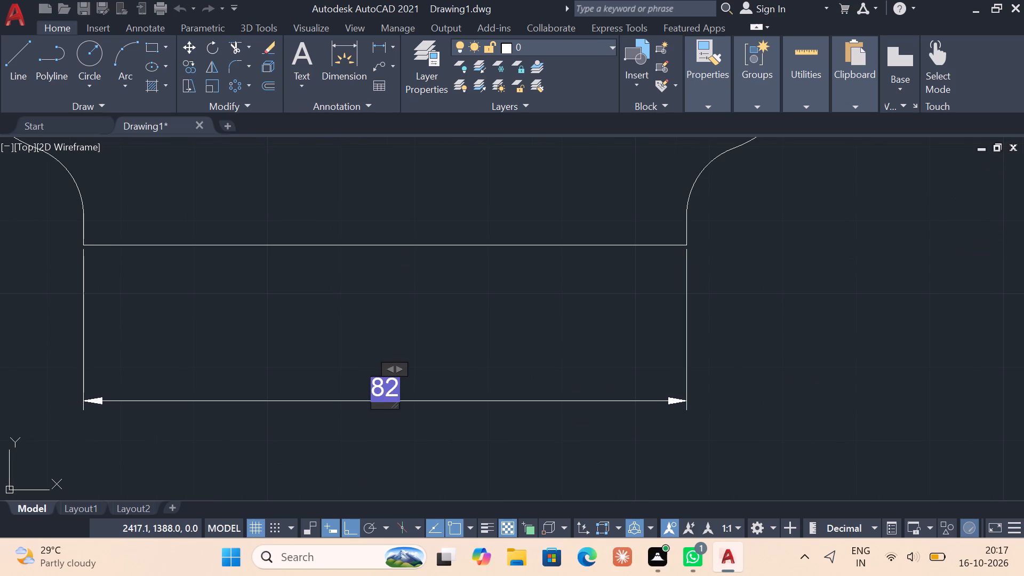
left_click(390, 392)
left_click(388, 383)
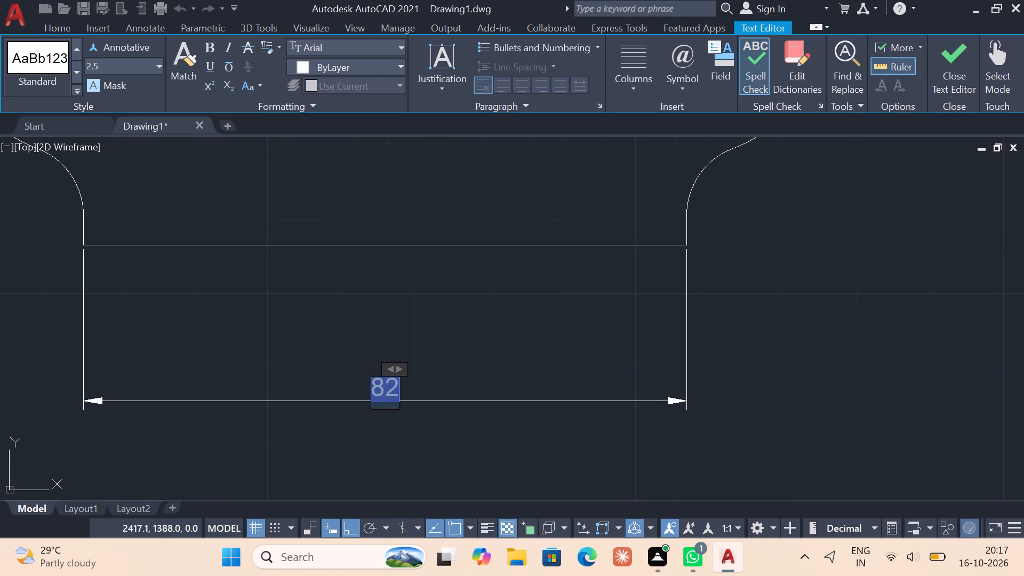
type("84")
left_click(516, 329)
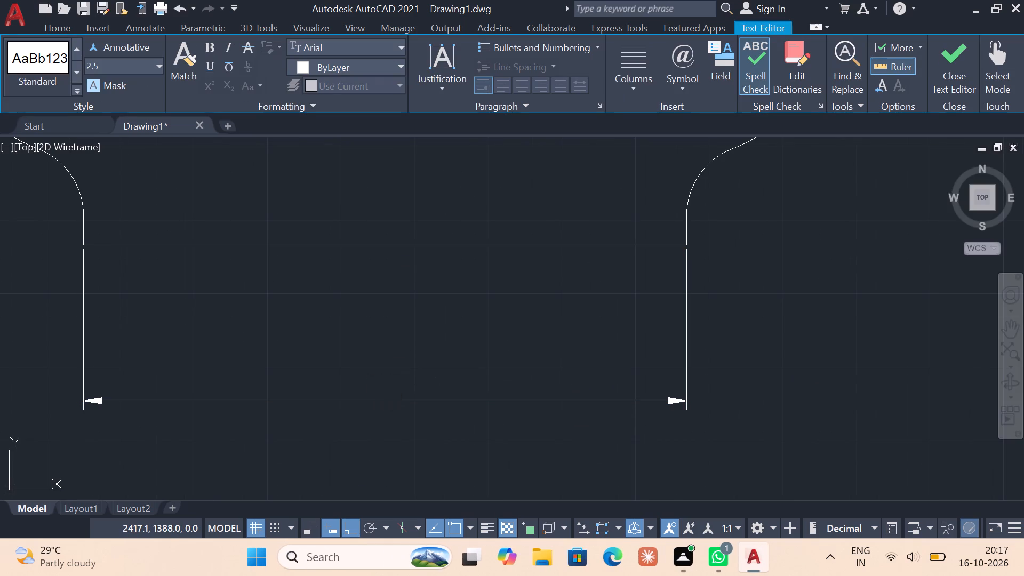
key("Escape")
scroll(494, 337, "down", 3)
key("Escape")
key("Escape")
Add a radius dimension to the lower-left rounded end, placed outside the plate.
scroll(364, 344, "up", 2)
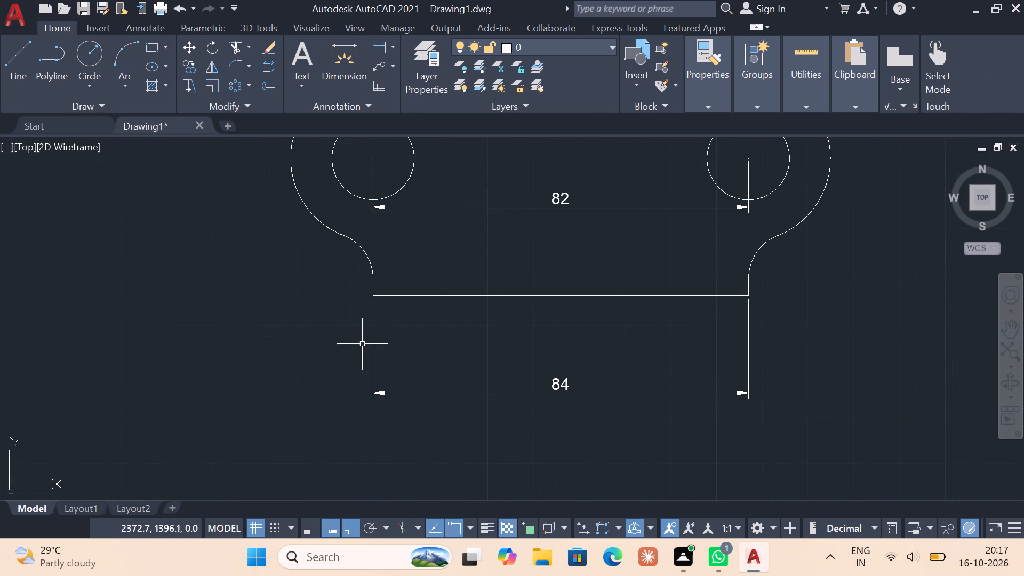
left_click(395, 53)
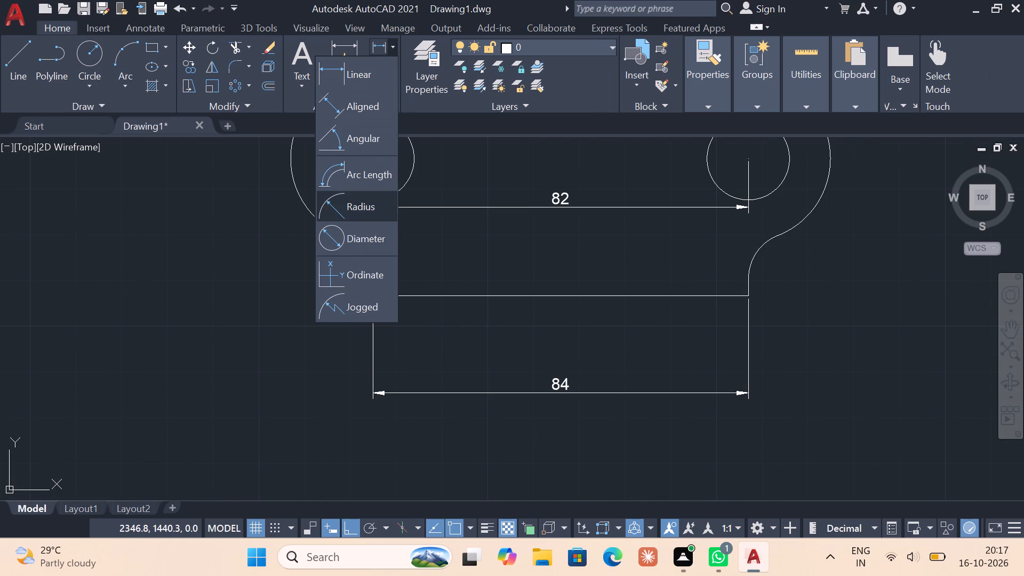
left_click(354, 196)
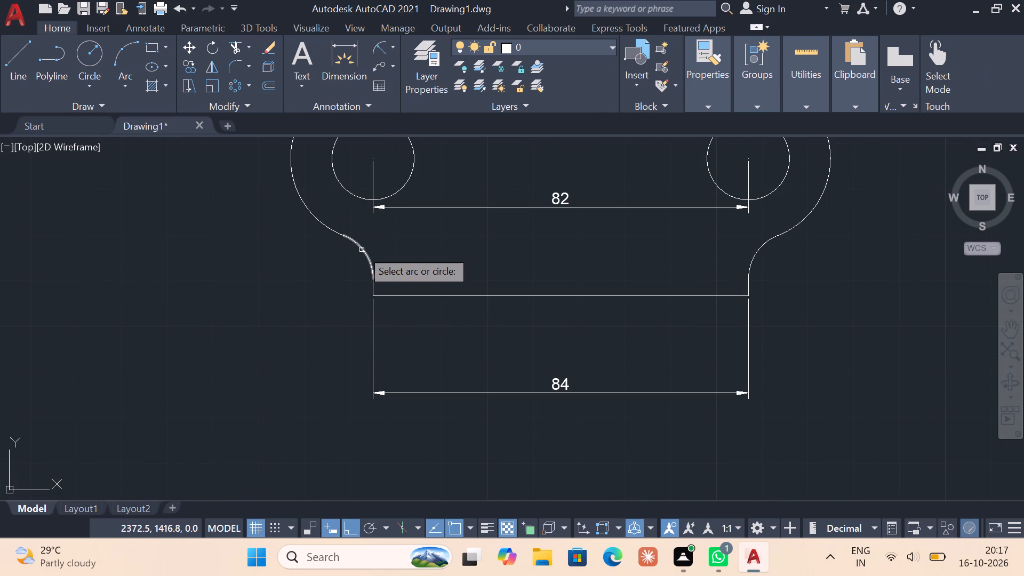
left_click(323, 221)
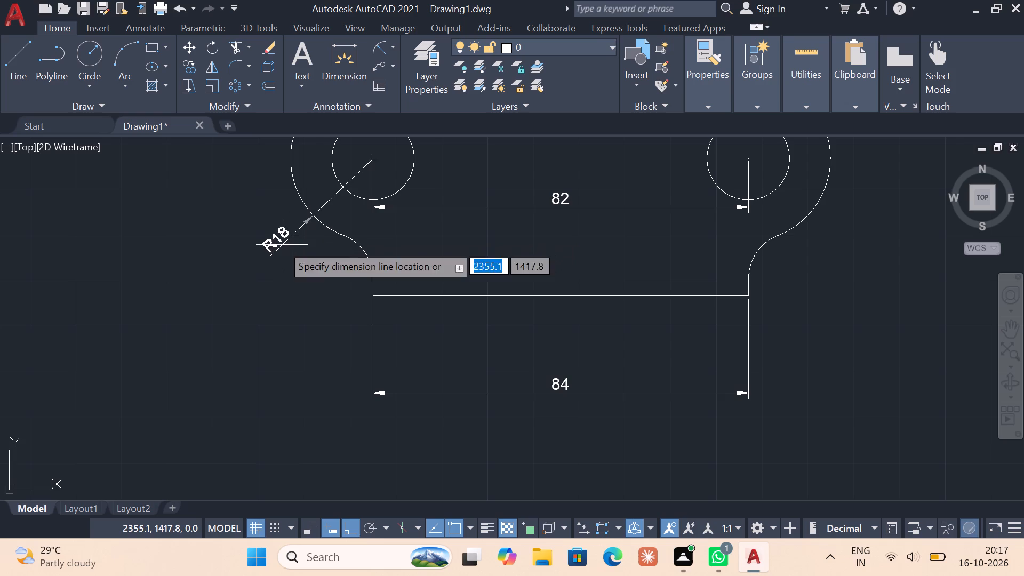
left_click(282, 245)
Add the prefix 2- to the rounded end's radius dimension text so it reads 2-R18.
double_click(276, 241)
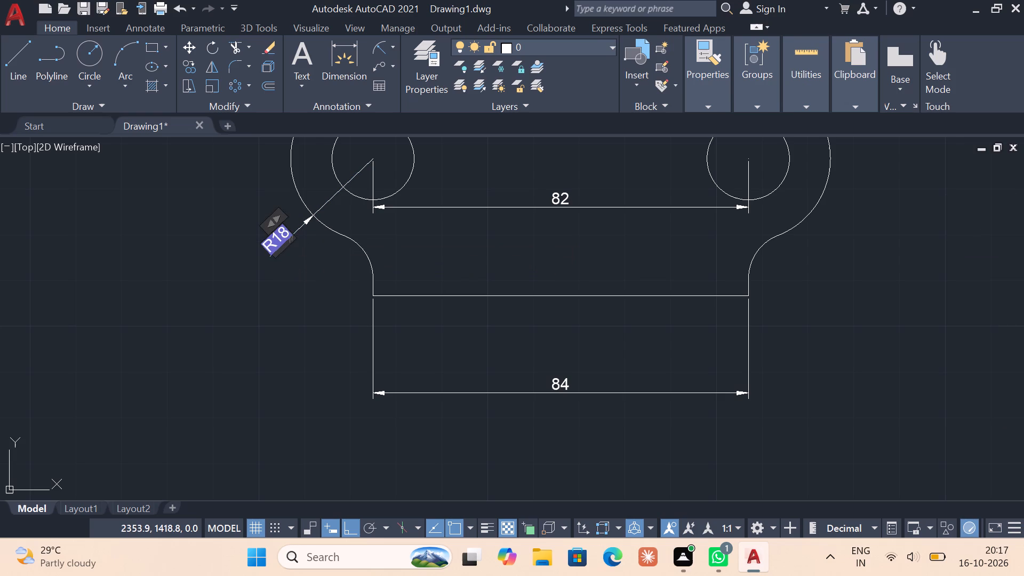
type("2-")
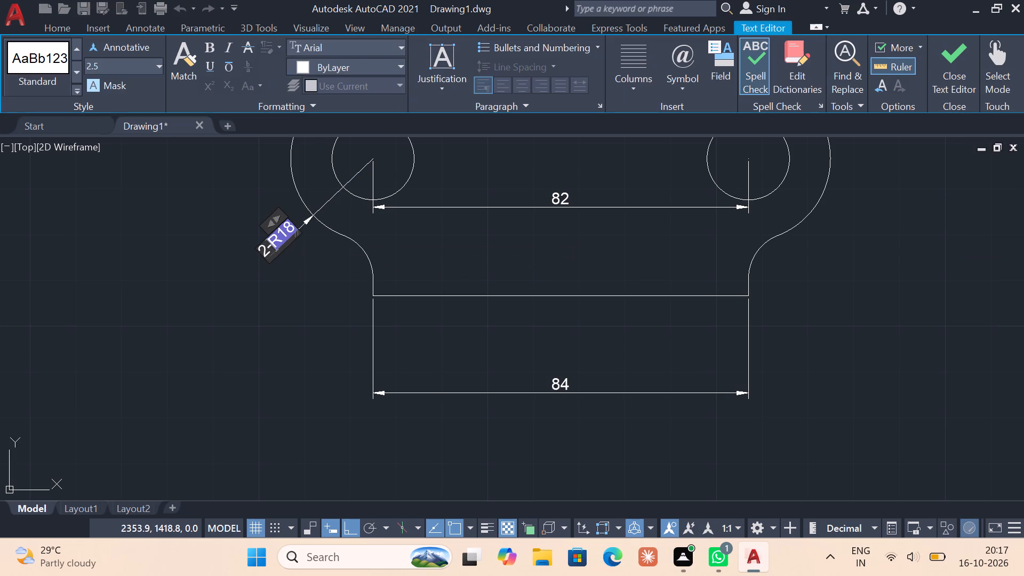
left_click(128, 270)
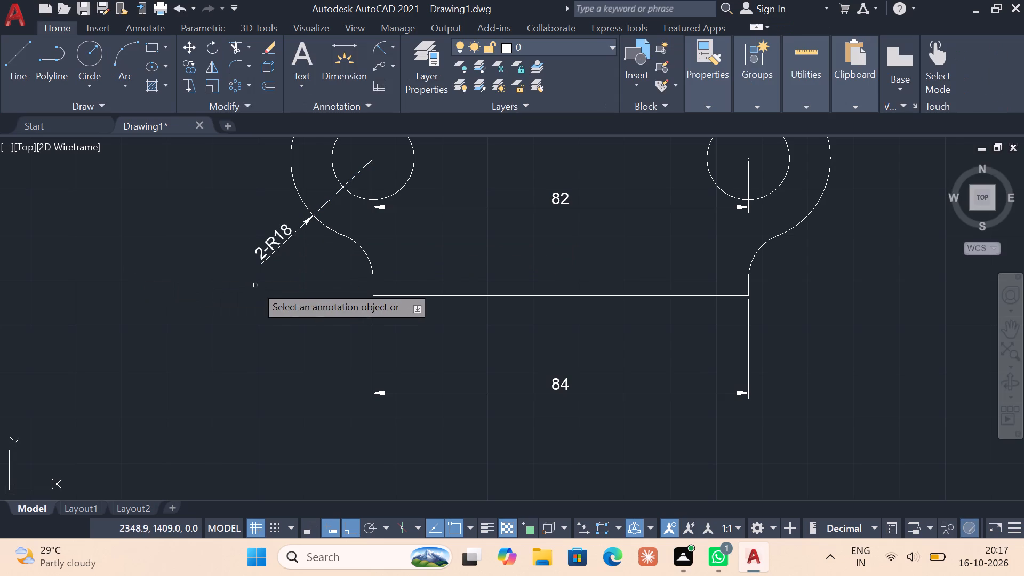
right_click(256, 329)
left_click(303, 338)
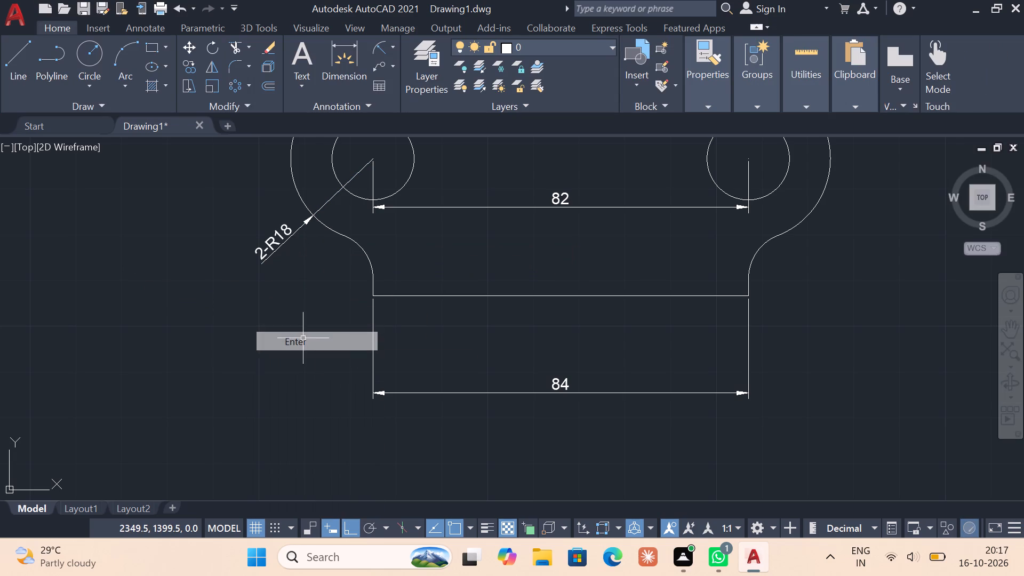
Add a radius dimension to the lower-left hole, placed outside the plate's left side.
left_click(378, 42)
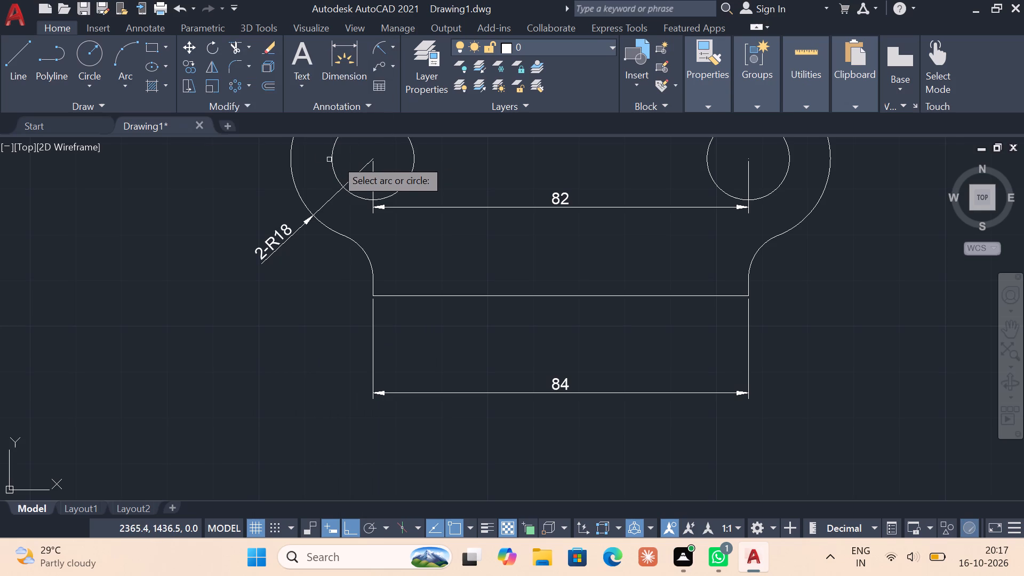
left_click(332, 159)
left_click(238, 169)
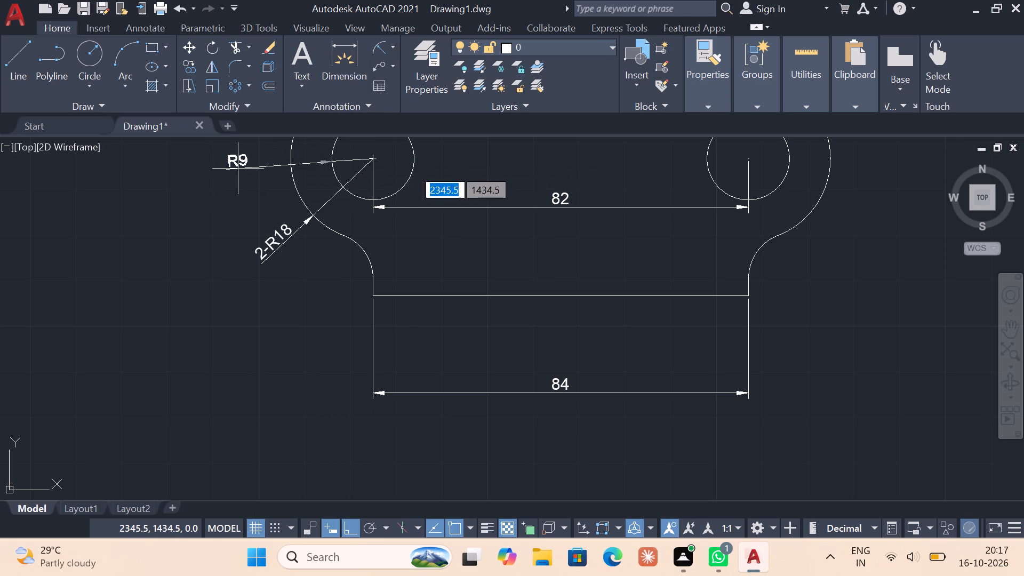
Add the prefix 2- to the lower-left hole's radius dimension text so it reads 2-R9.
double_click(236, 158)
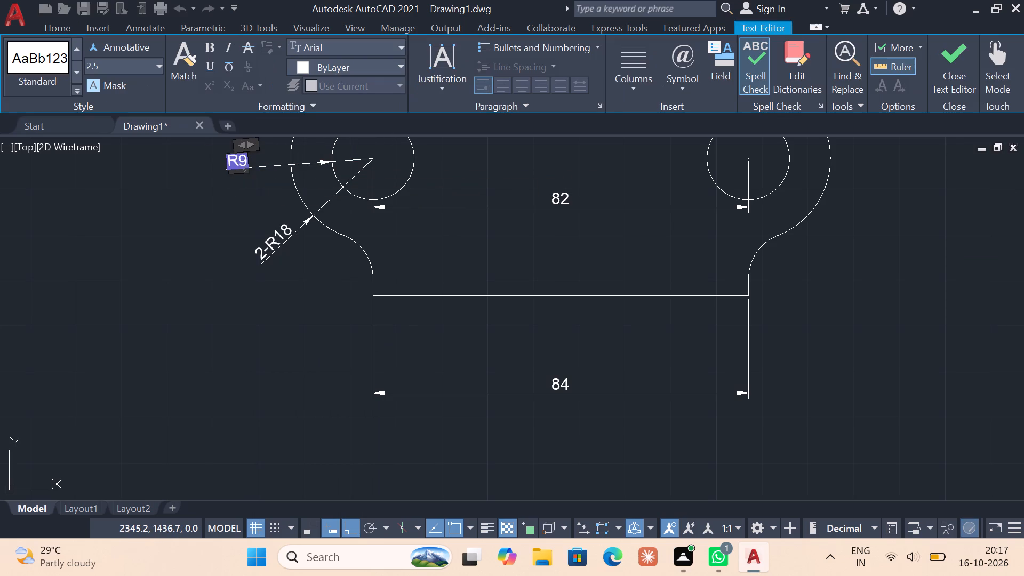
key("2")
key("minus")
scroll(236, 157, "down", 2)
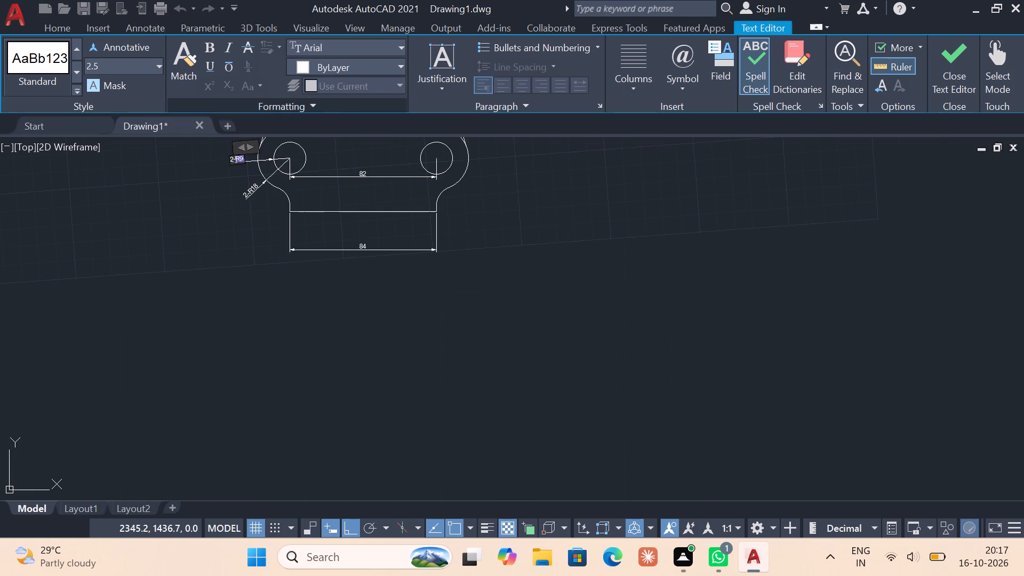
left_click(212, 230)
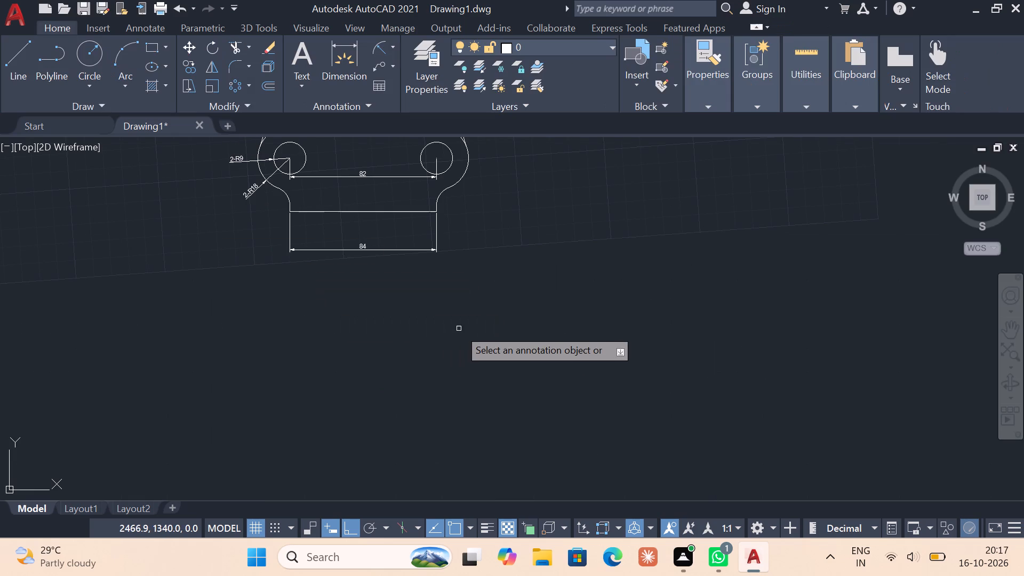
key("Escape")
key("Escape")
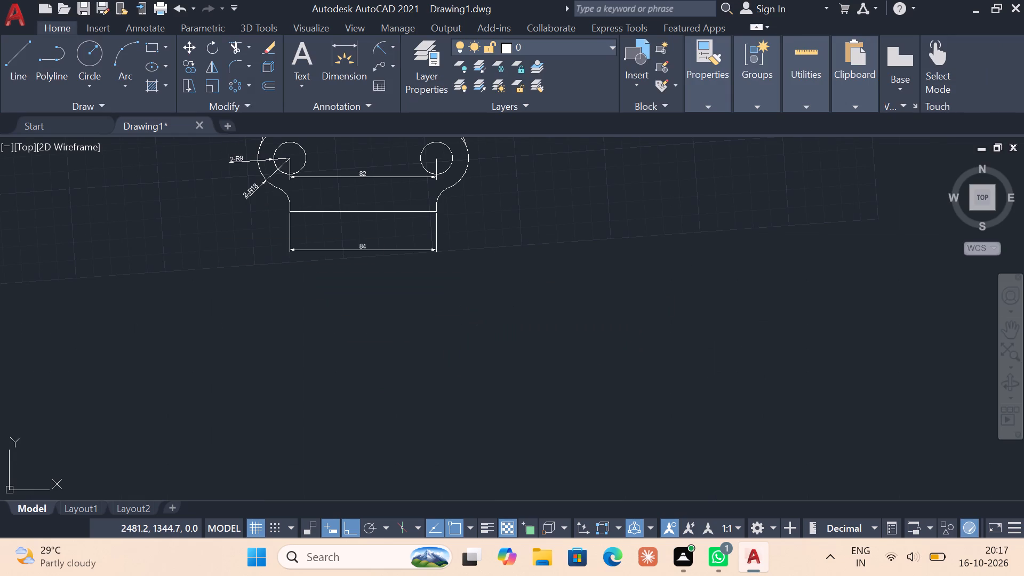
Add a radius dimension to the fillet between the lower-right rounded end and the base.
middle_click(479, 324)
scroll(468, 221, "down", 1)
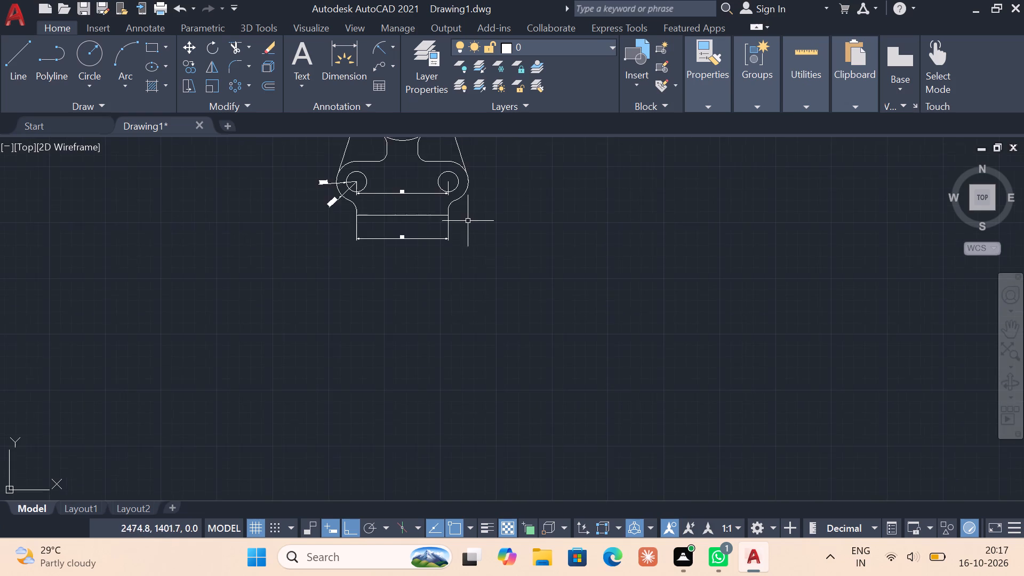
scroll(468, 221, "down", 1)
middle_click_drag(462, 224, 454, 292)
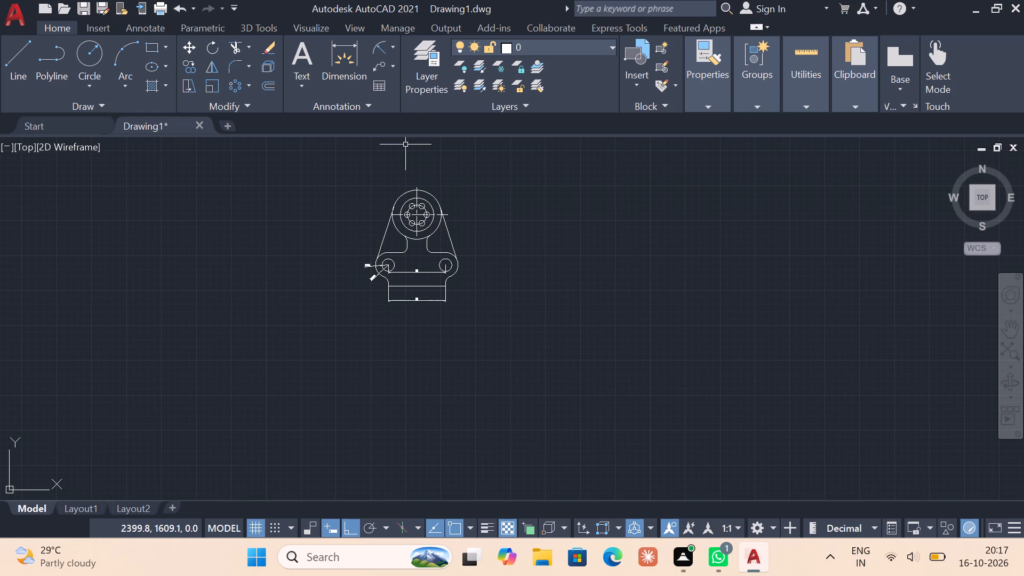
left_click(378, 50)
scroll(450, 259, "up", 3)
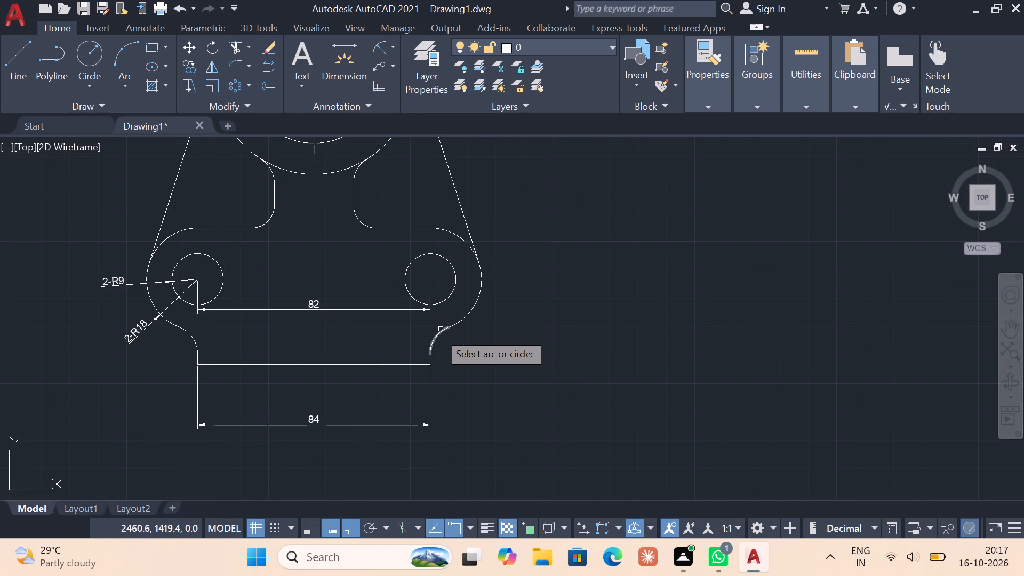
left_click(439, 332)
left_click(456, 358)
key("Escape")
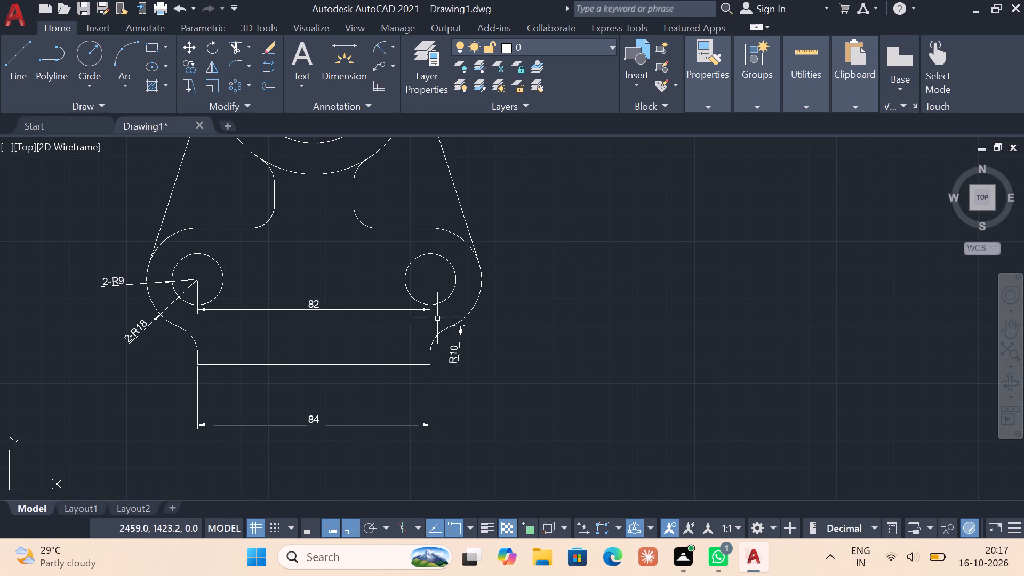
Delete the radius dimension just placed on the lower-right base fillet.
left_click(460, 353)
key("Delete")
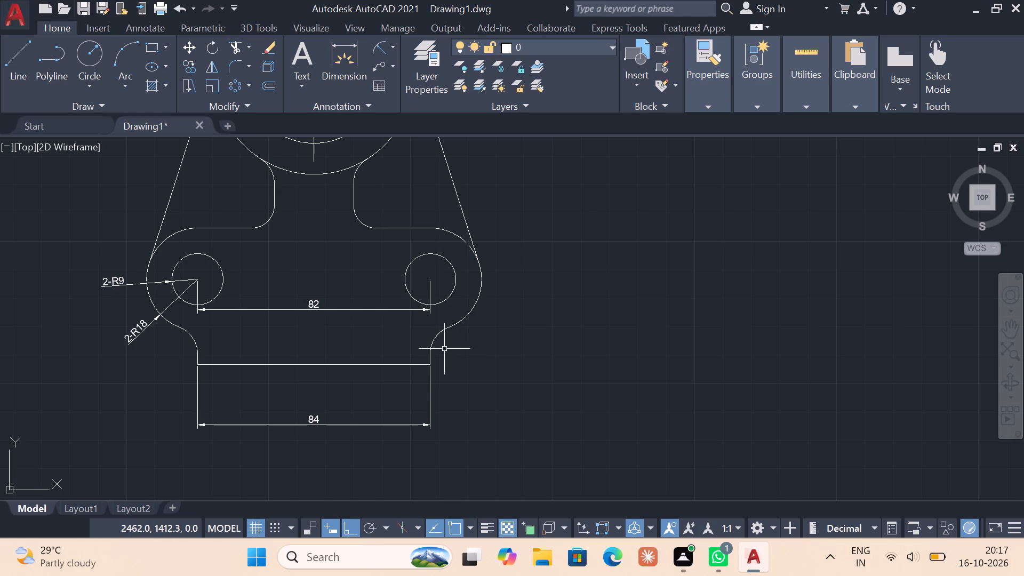
Add a radius dimension to the lower-right base fillet, with its text outside the plate, below the rounded end.
left_click(381, 50)
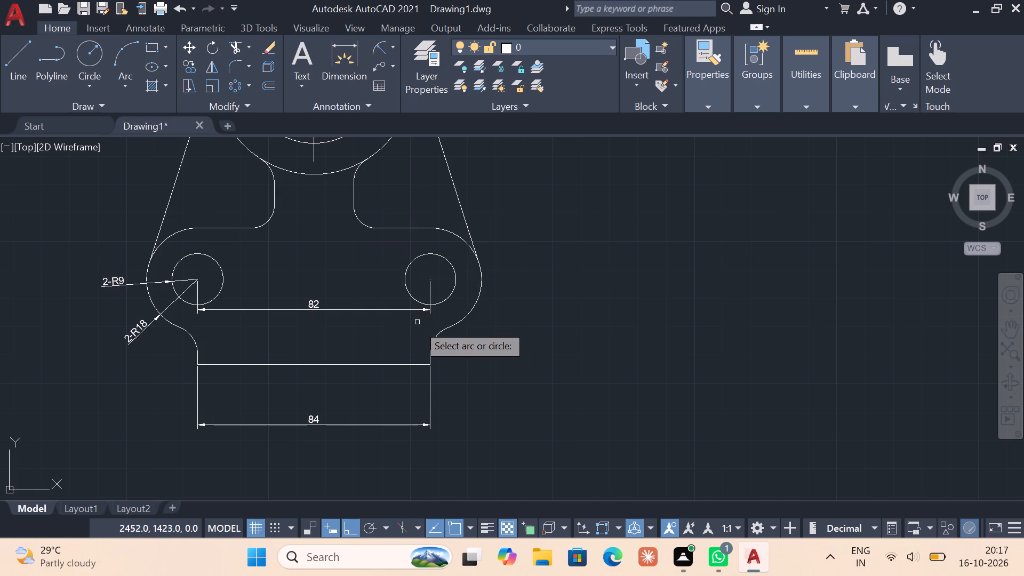
left_click(435, 337)
left_click(436, 337)
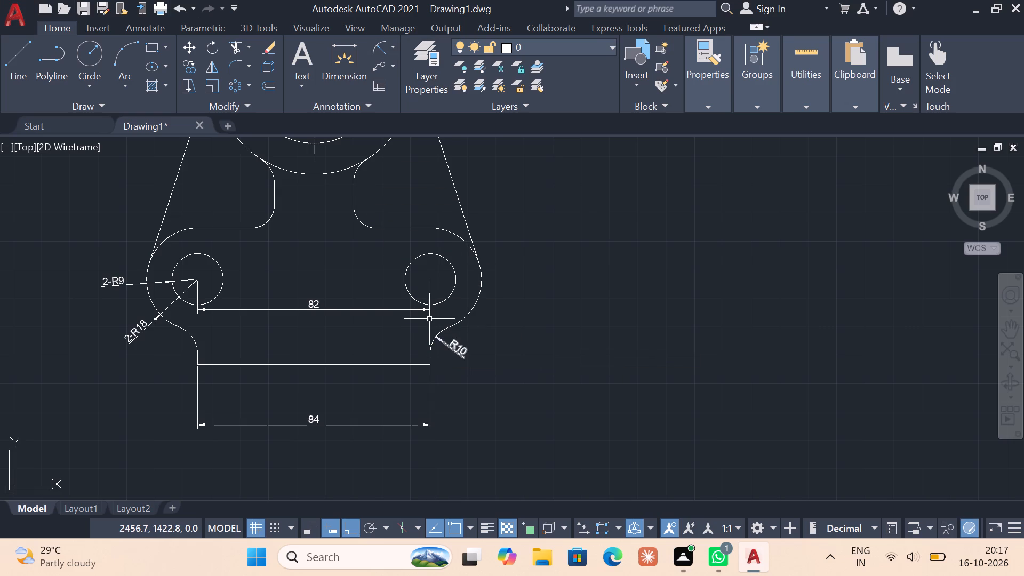
Add a radius dimension to the fillet at the bottom of the neck's right side, with its text beside the neck.
middle_click_drag(398, 258, 398, 317)
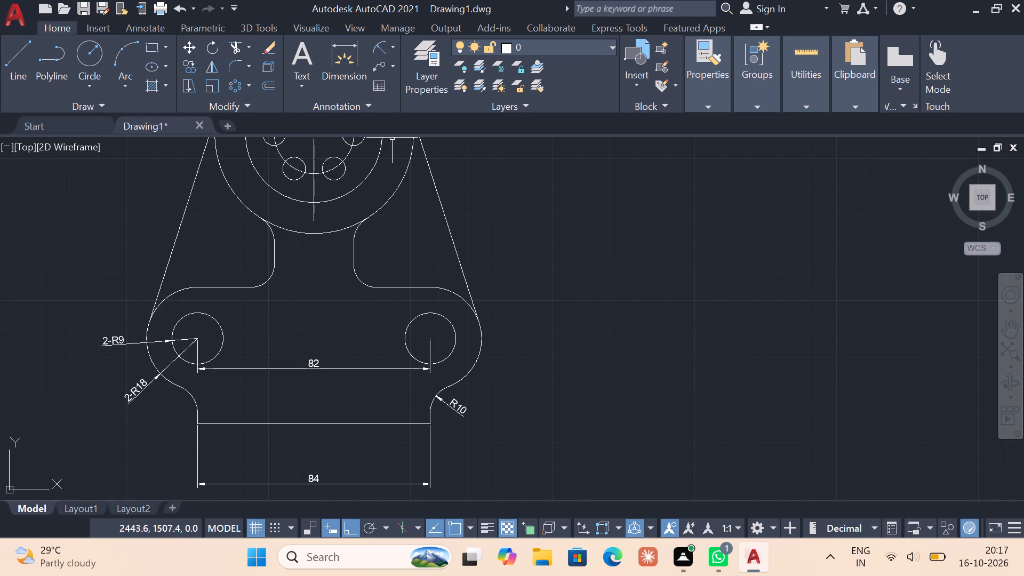
left_click(383, 47)
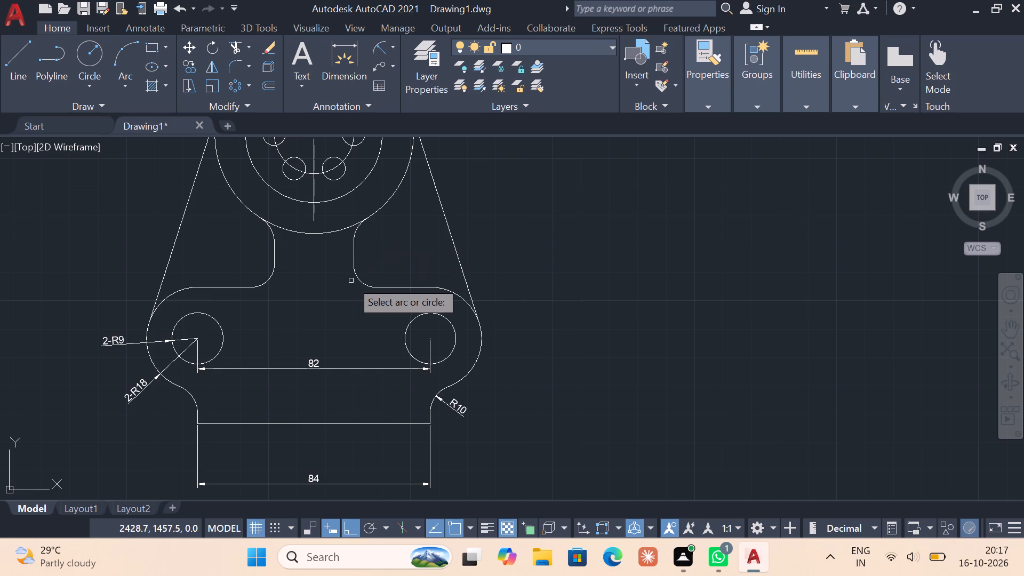
left_click(361, 281)
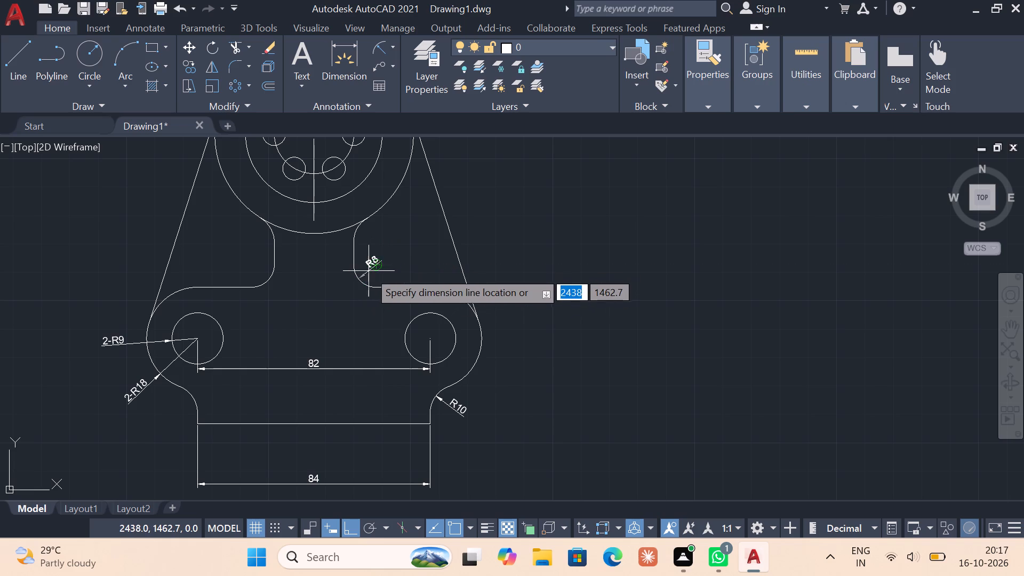
left_click(368, 274)
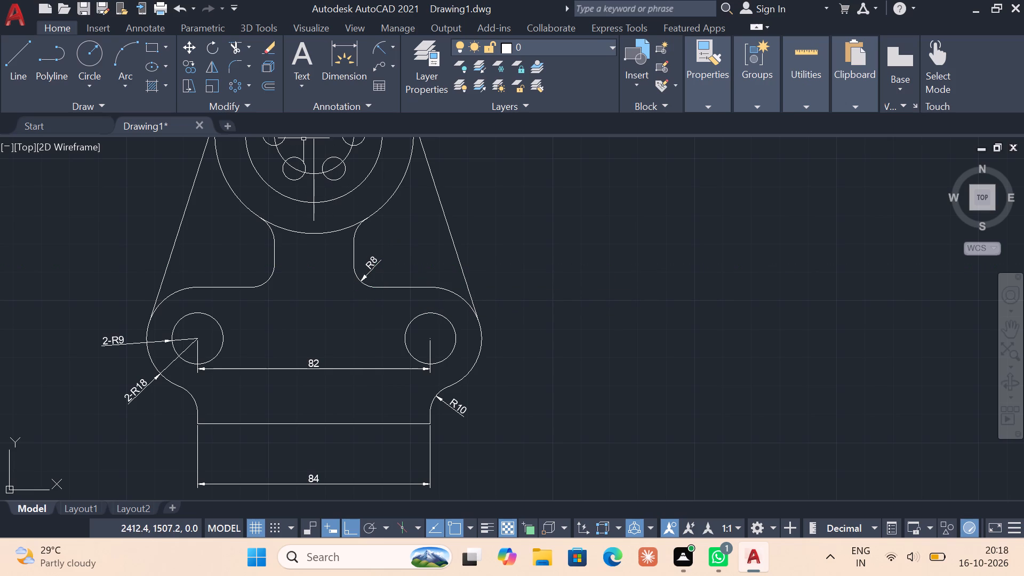
Add a radius dimension to the fillet joining the neck's left side to the large top circle.
left_click(378, 50)
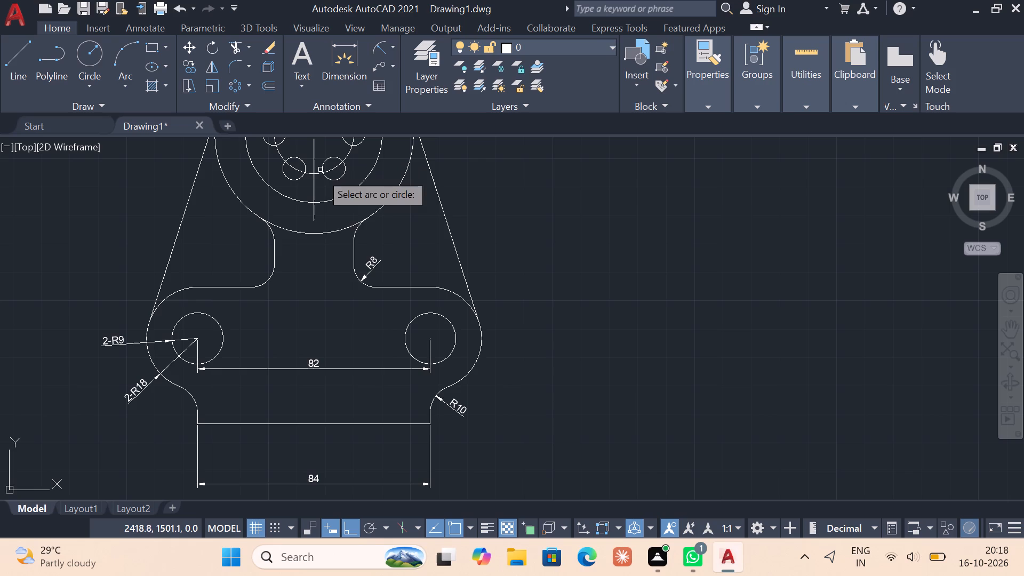
left_click(272, 232)
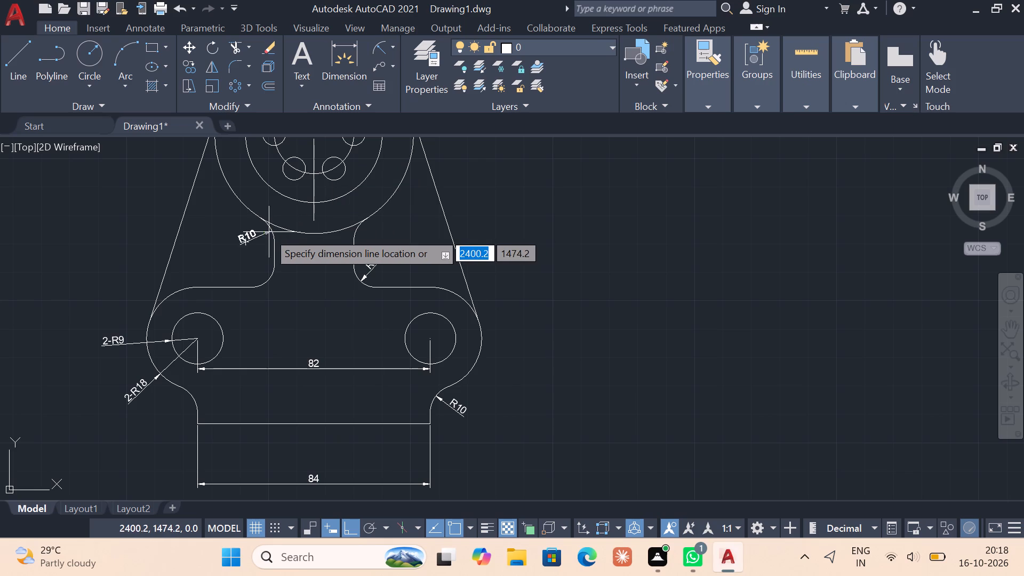
left_click(264, 233)
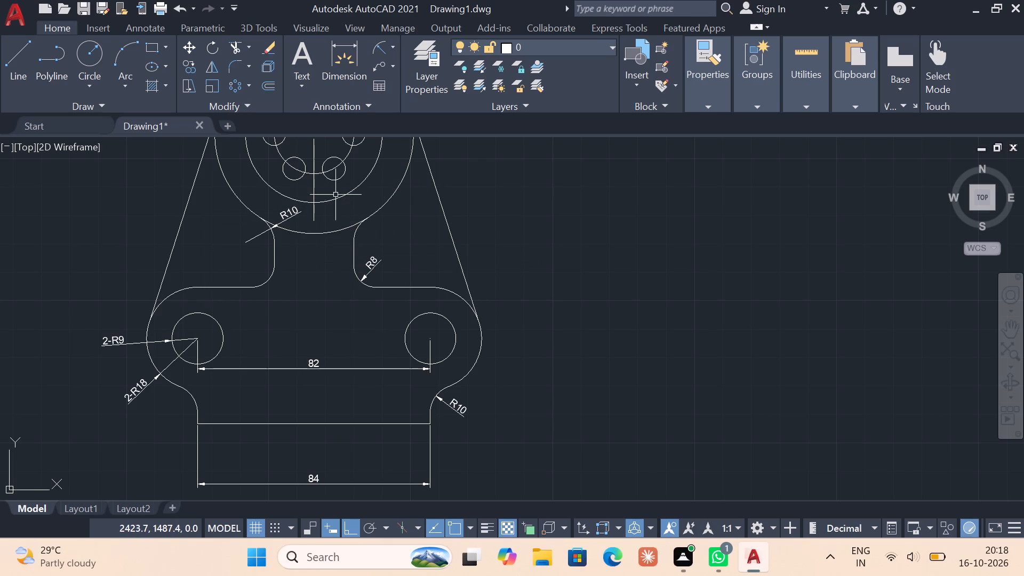
Add a vertical linear dimension from the base's lower-right corner to the right hole's centre, placed outside the plate's right side.
left_click(388, 49)
left_click(394, 47)
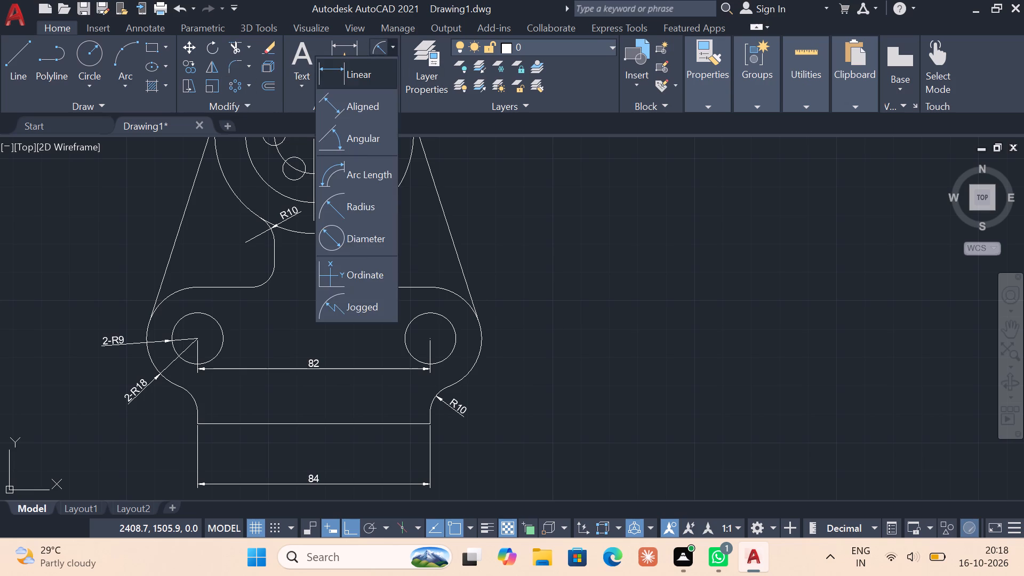
left_click(366, 80)
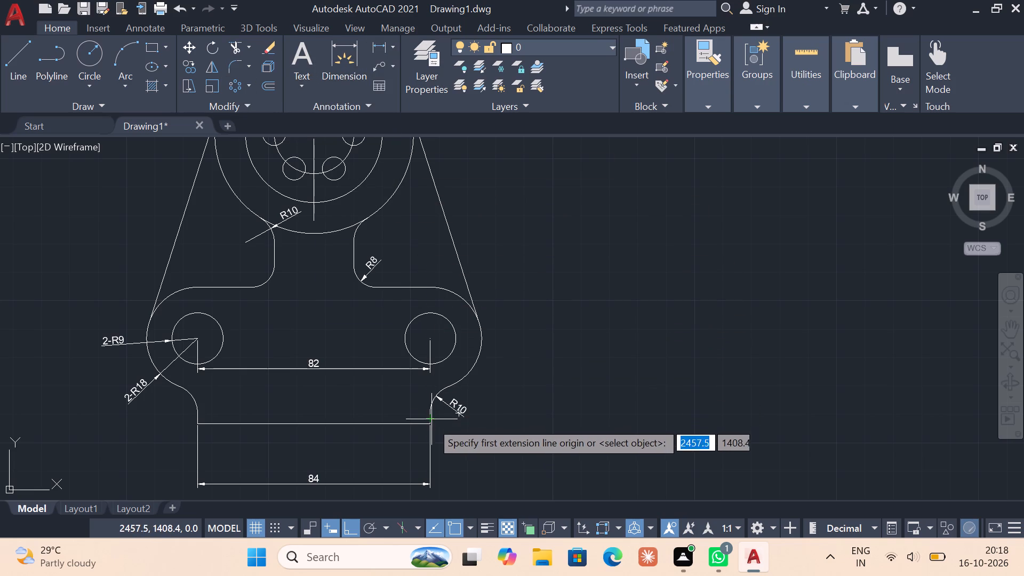
left_click(431, 422)
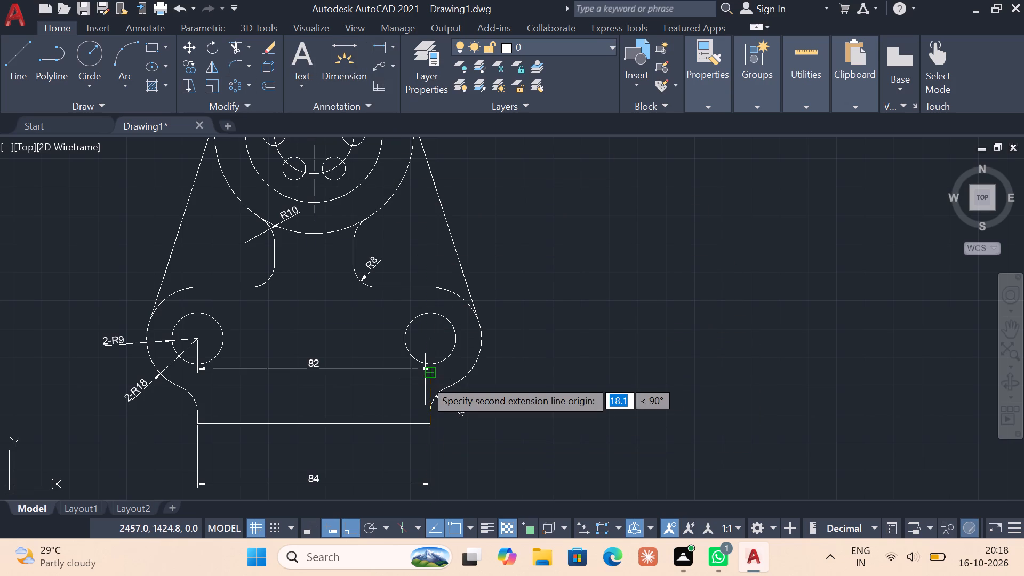
left_click(430, 339)
left_click(514, 338)
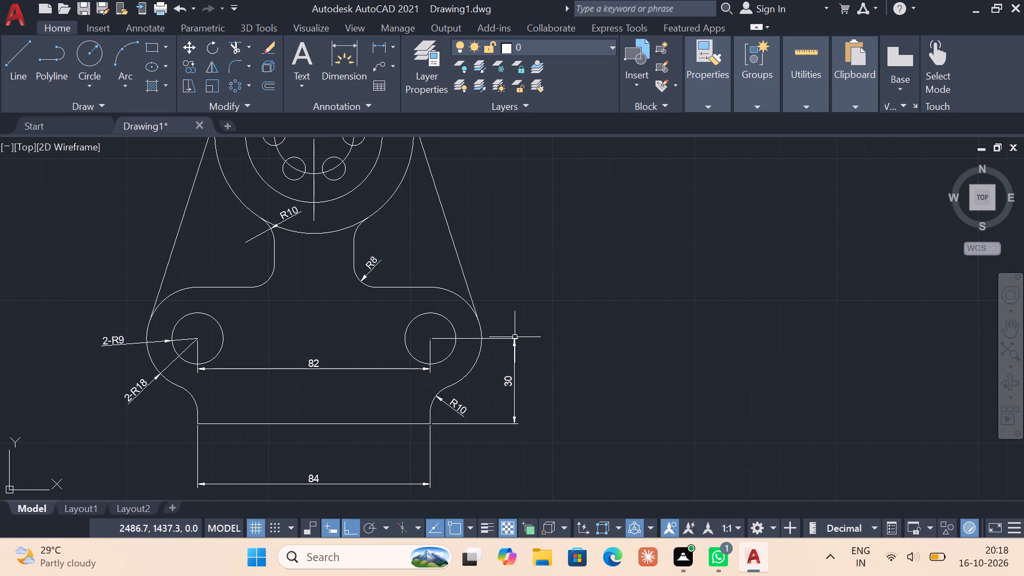
Add a vertical linear dimension from the right hole's centre to the top circles' centre, in line with the lower vertical dimension.
left_click(385, 48)
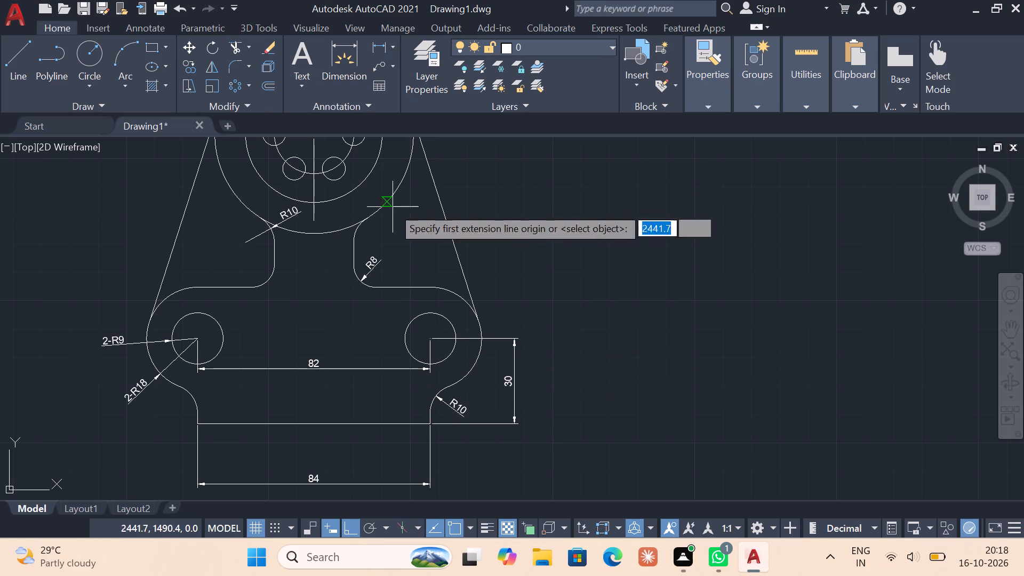
left_click(430, 337)
middle_click_drag(413, 274, 413, 284)
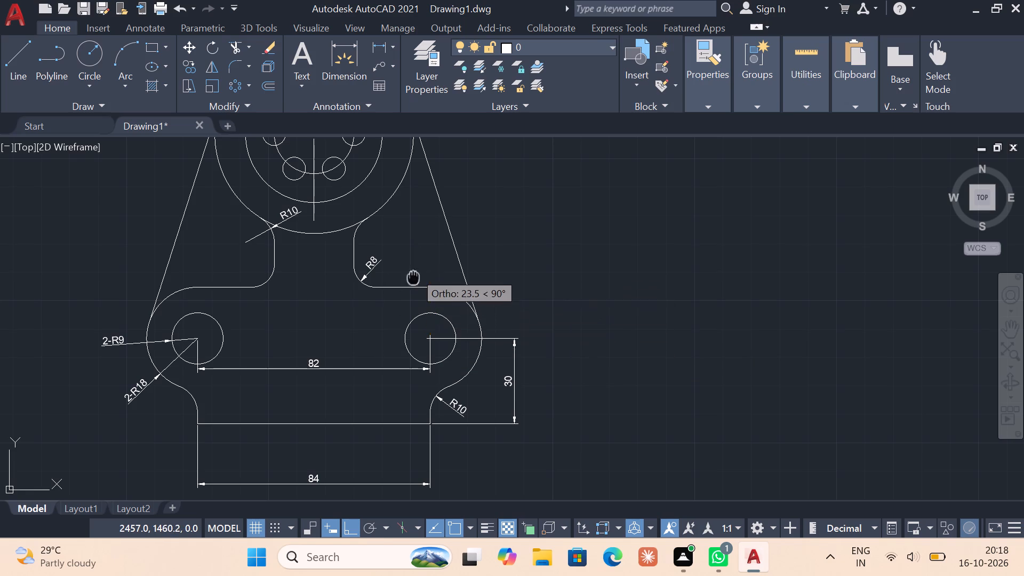
middle_click_drag(413, 284, 437, 394)
left_click(340, 258)
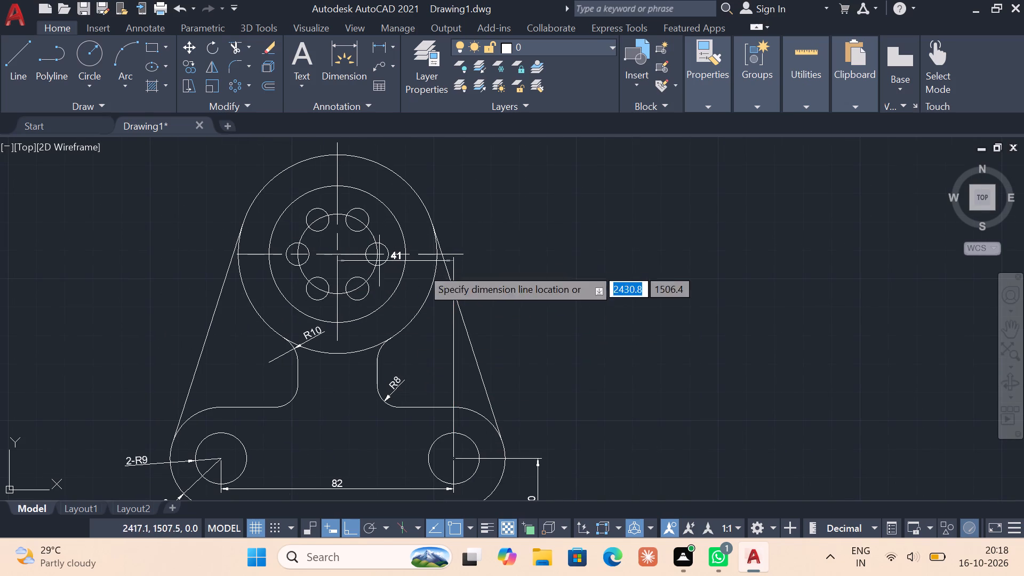
left_click(534, 458)
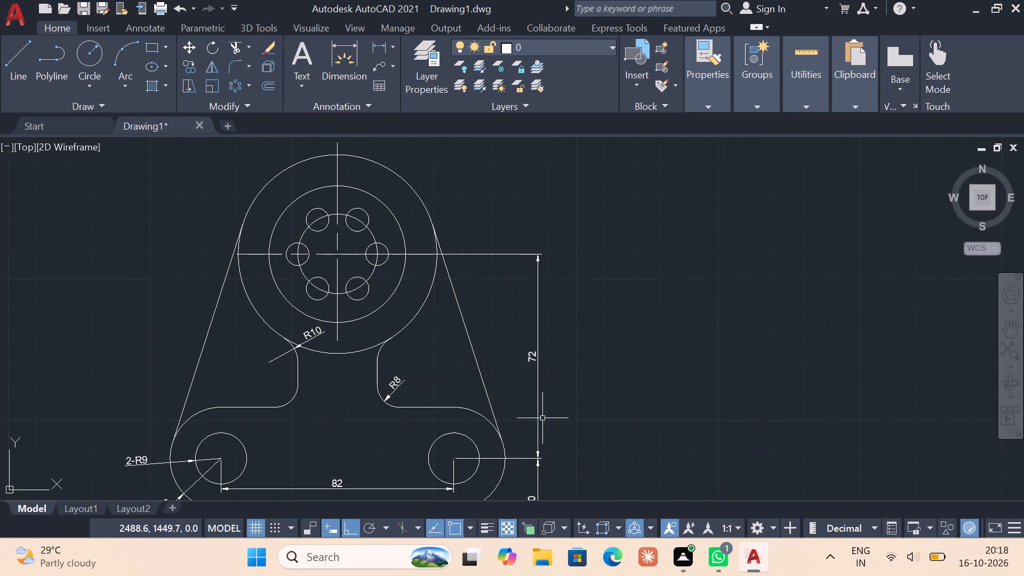
Add a diameter dimension to the circle through the six small holes' centres, placed outside the plate's upper left.
middle_click_drag(364, 308, 363, 310)
middle_click_drag(363, 310, 426, 374)
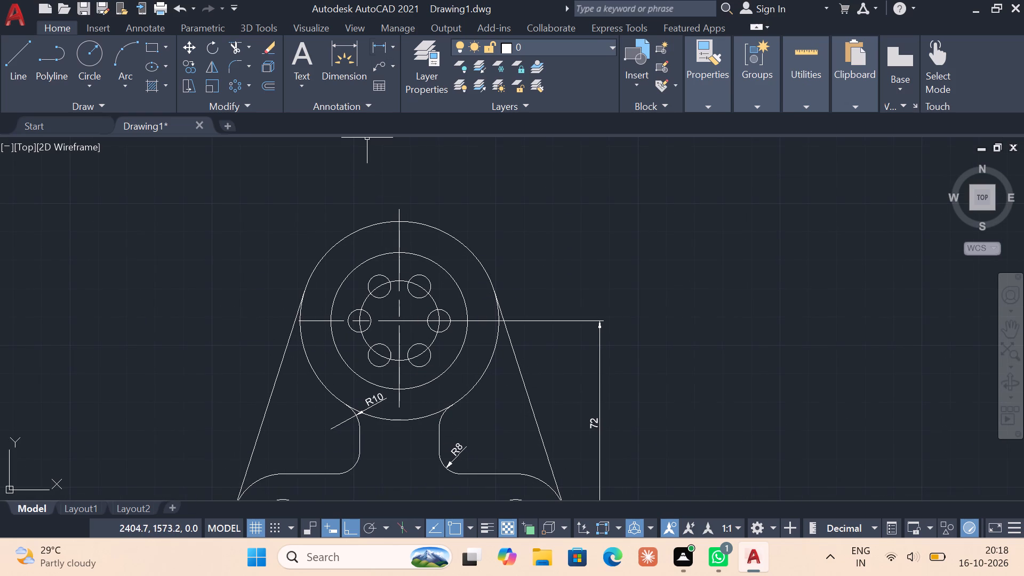
left_click(393, 48)
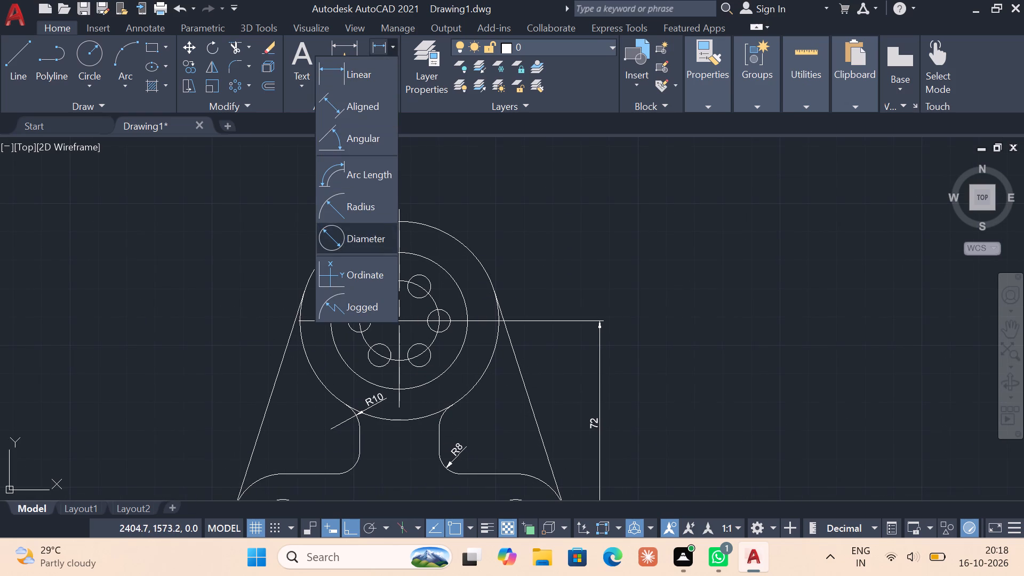
left_click(350, 238)
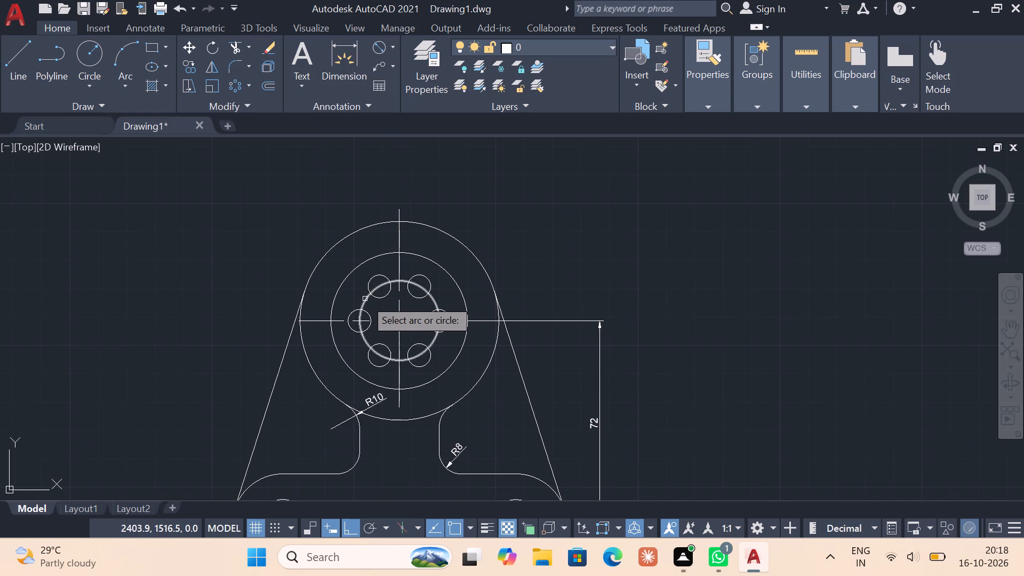
left_click(365, 299)
left_click(271, 232)
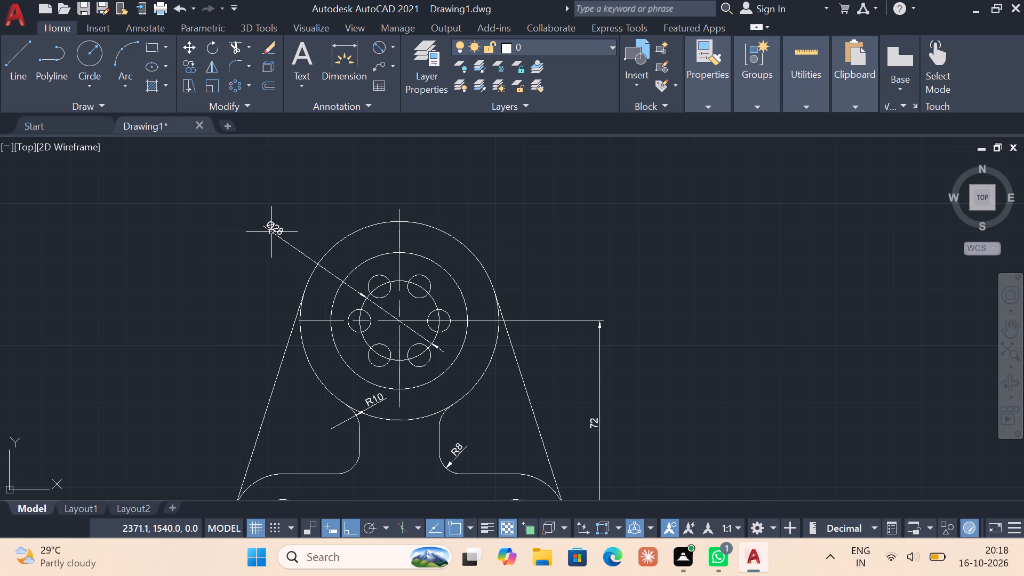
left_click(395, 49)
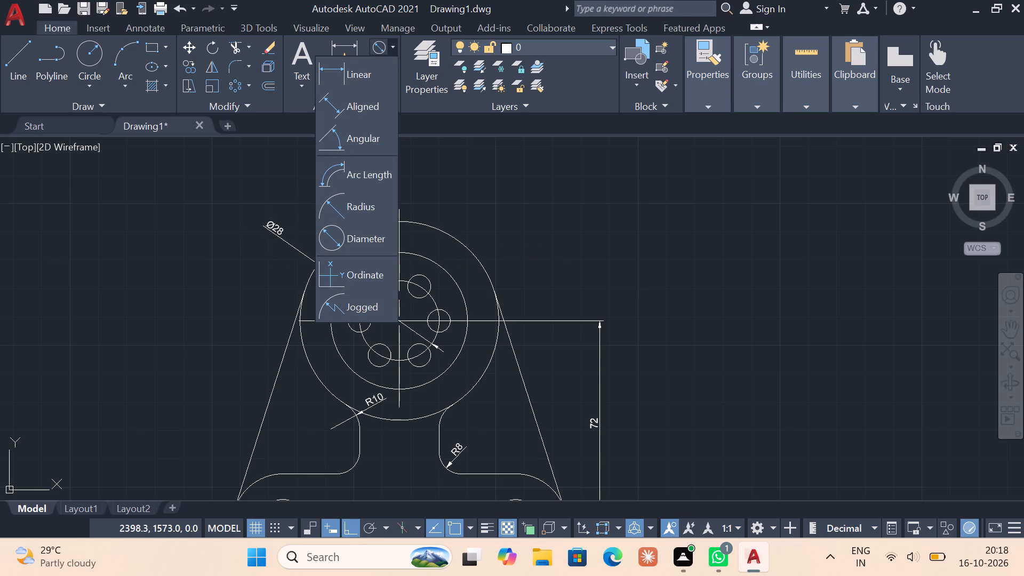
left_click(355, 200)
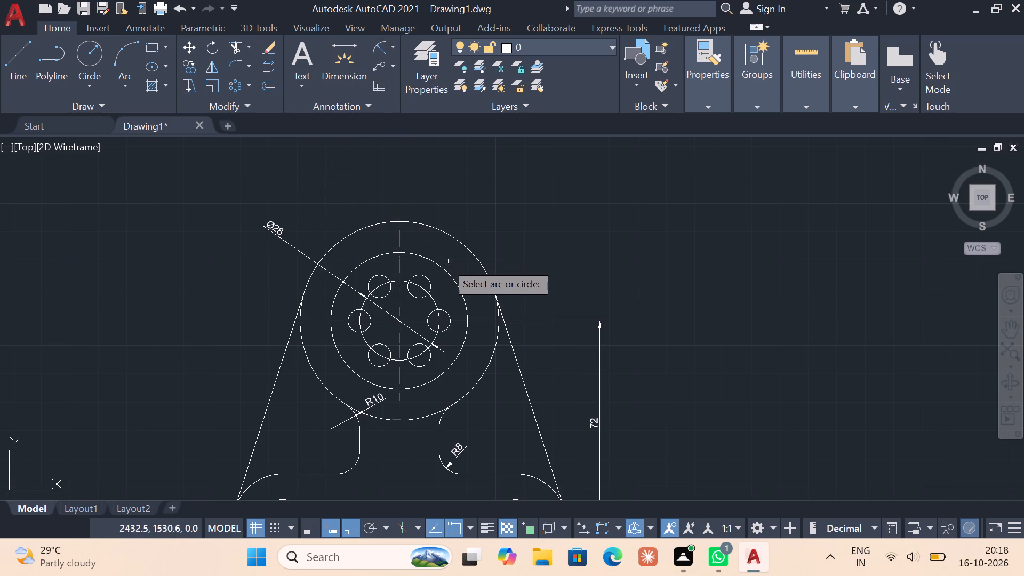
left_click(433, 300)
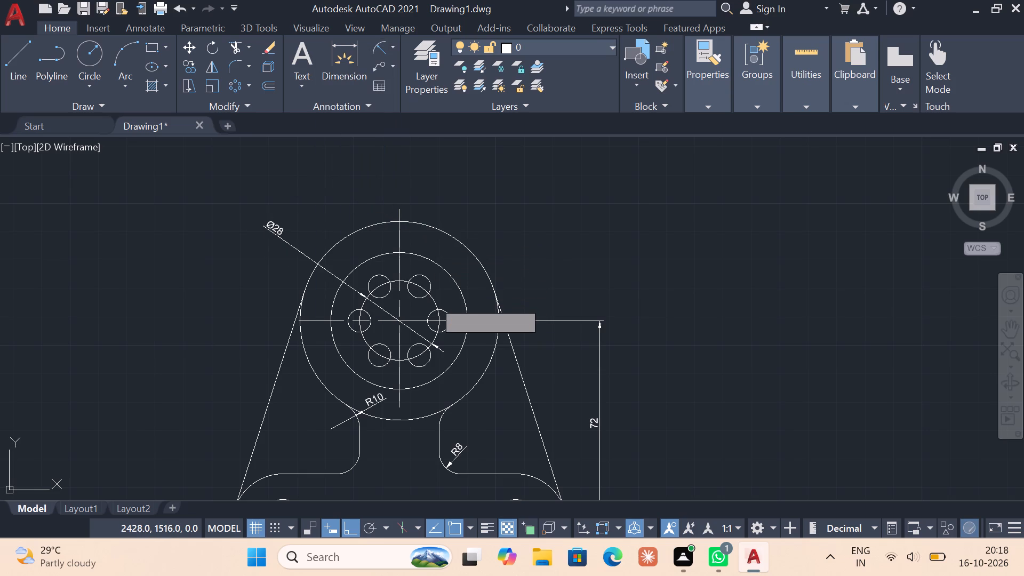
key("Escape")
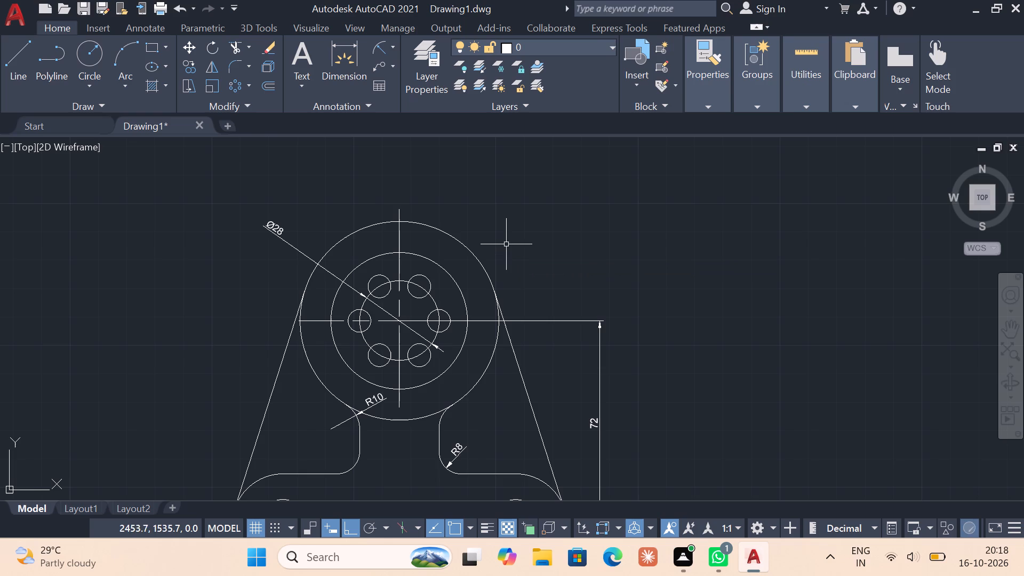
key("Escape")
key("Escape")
Add a radius dimension to the middle concentric top circle, placed outside the large circle's upper right.
left_click(379, 53)
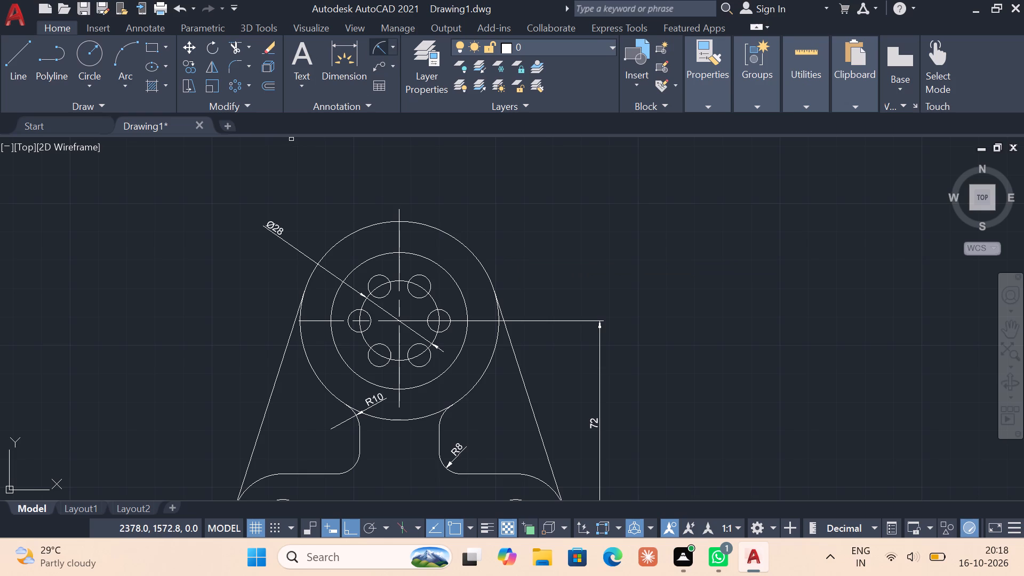
left_click(456, 281)
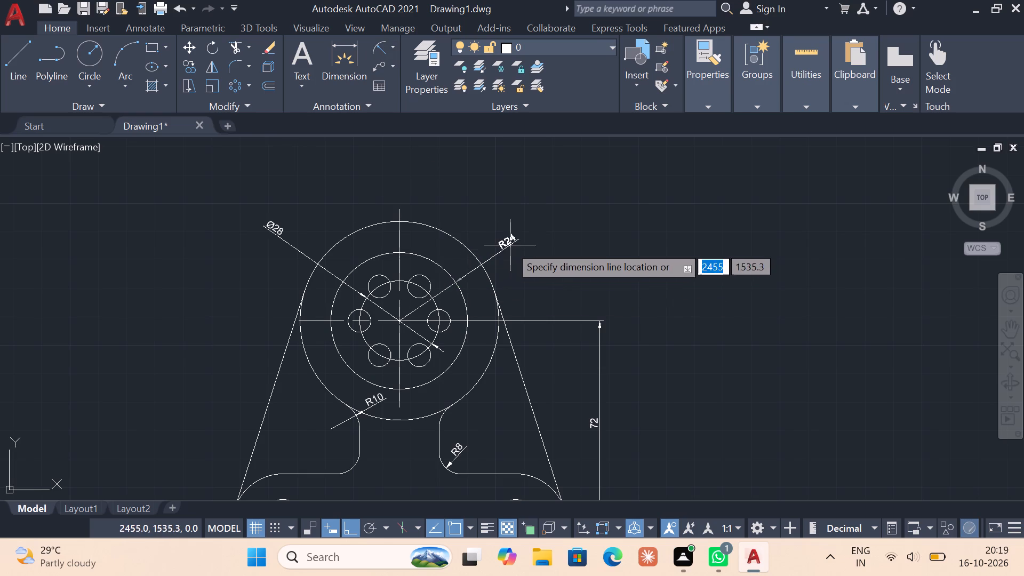
left_click(510, 245)
Add a radius dimension to the large outer top circle, placed just outside its upper-right edge.
left_click(379, 43)
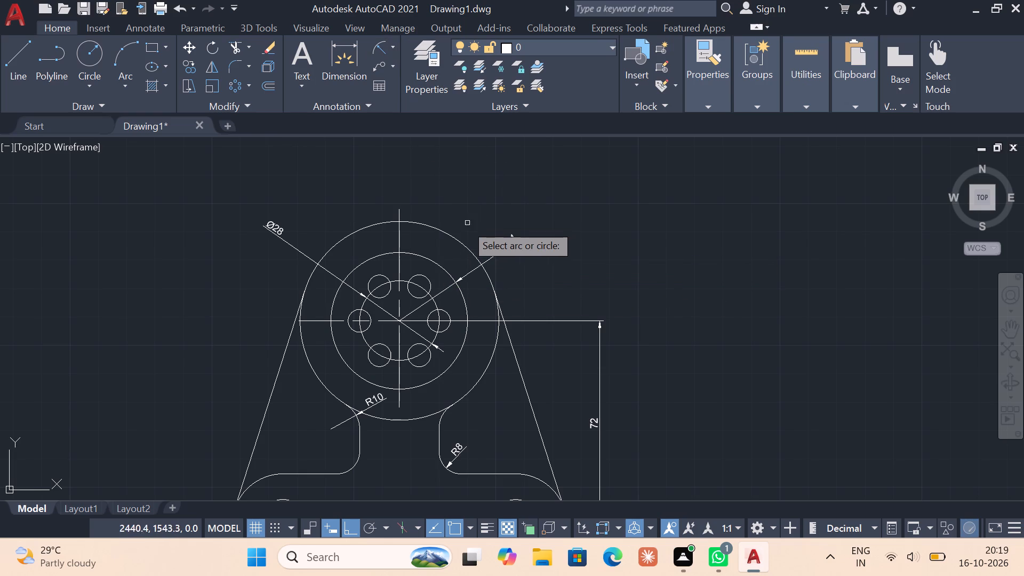
left_click(455, 237)
left_click(474, 220)
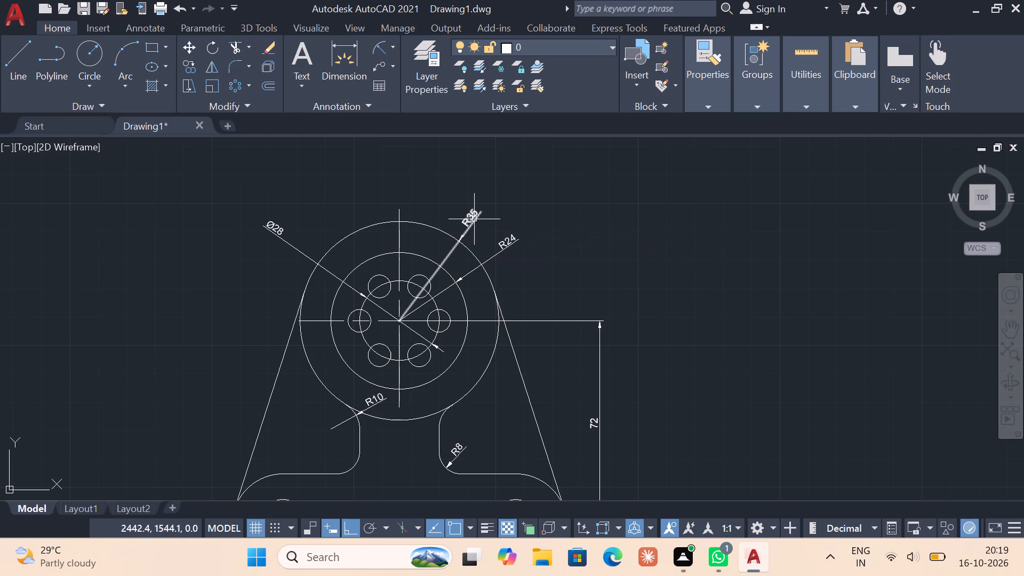
Add a radius dimension to the rightmost of the six small holes, placed outside the large circle's right side.
left_click(378, 47)
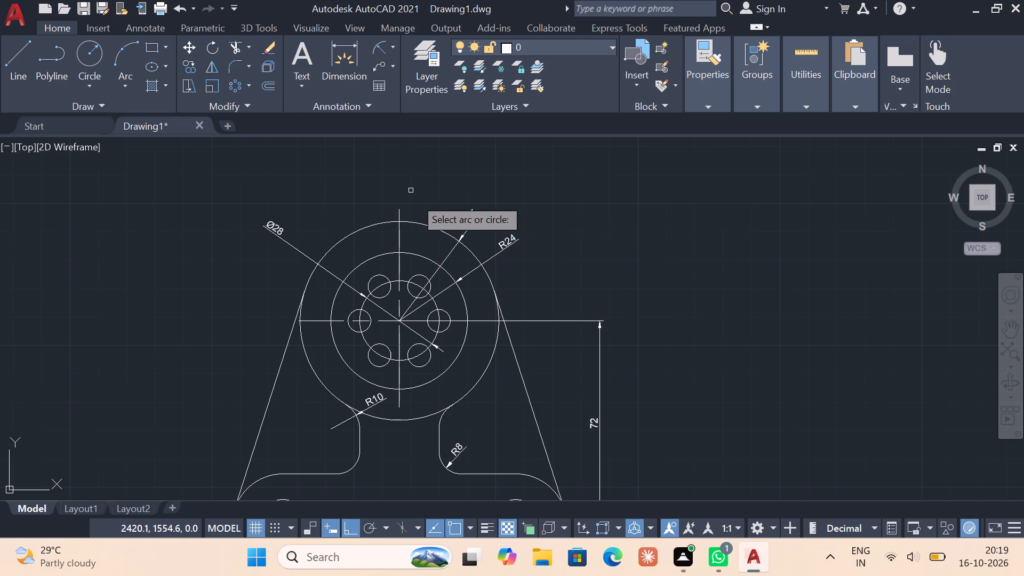
left_click(446, 311)
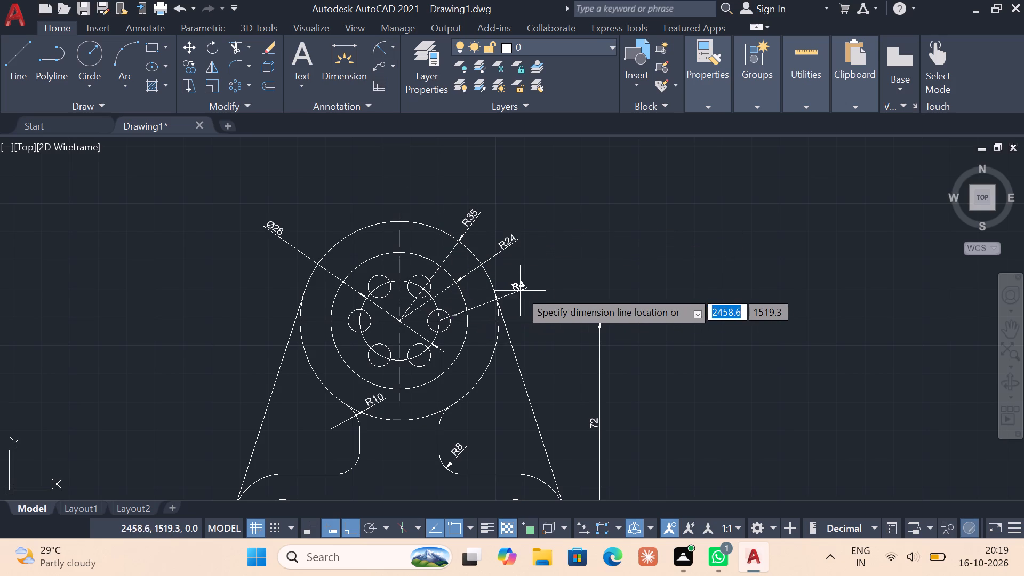
left_click(528, 291)
Add the prefix "6 holes" to the small hole's radius dimension so its text reads "6 holes R4".
double_click(530, 287)
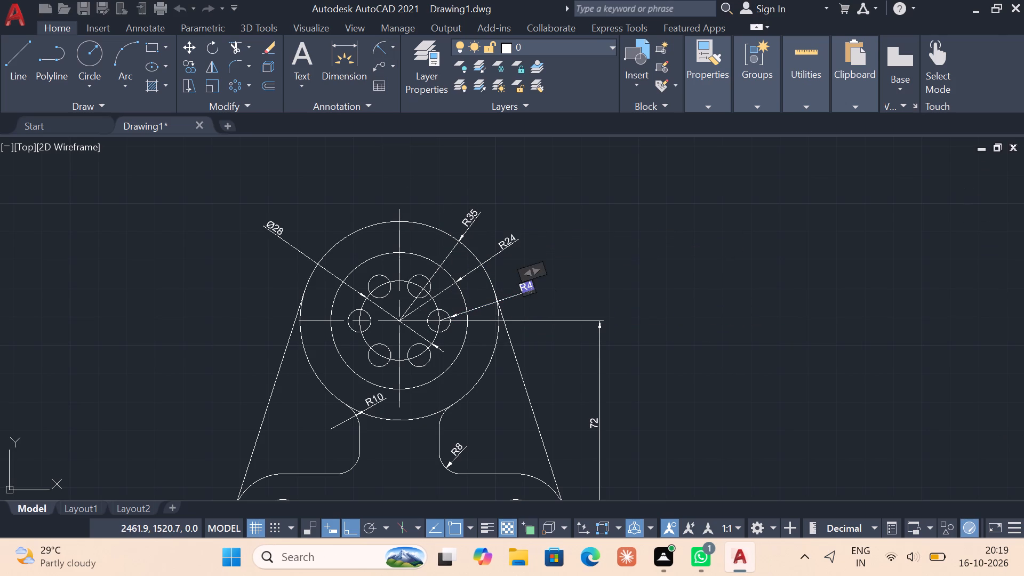
key("6")
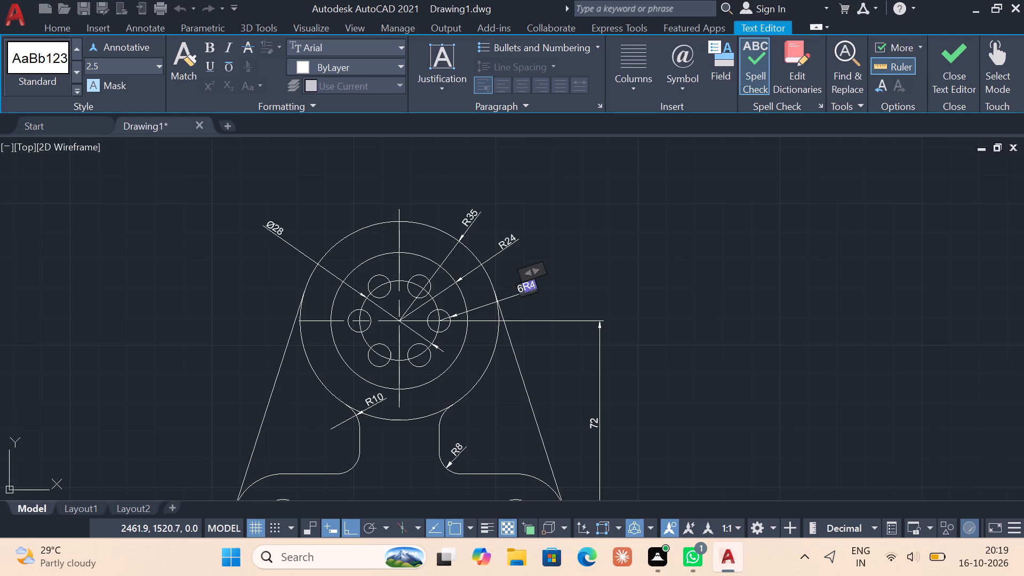
key("space")
type("holes")
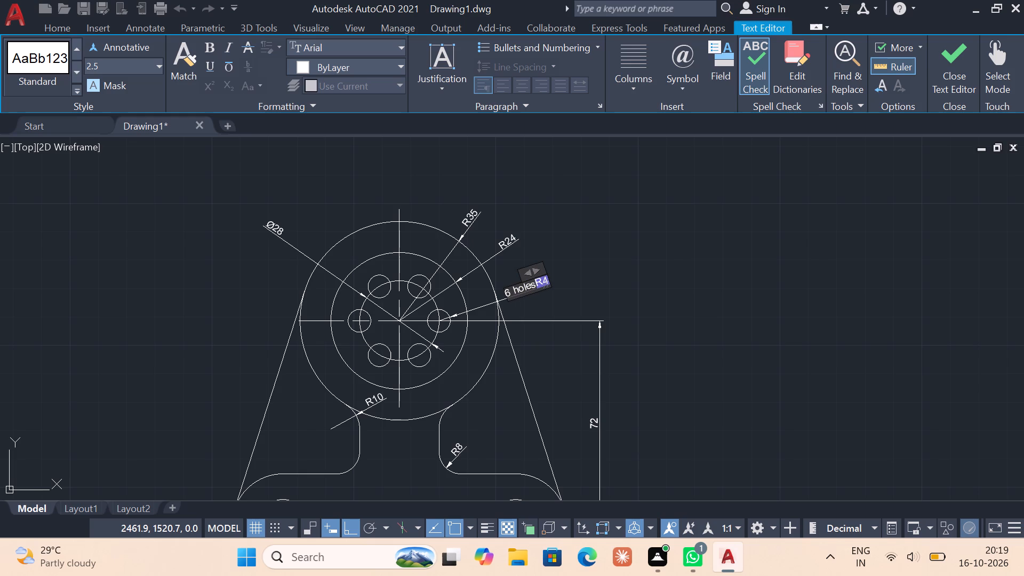
key("space")
left_click(611, 254)
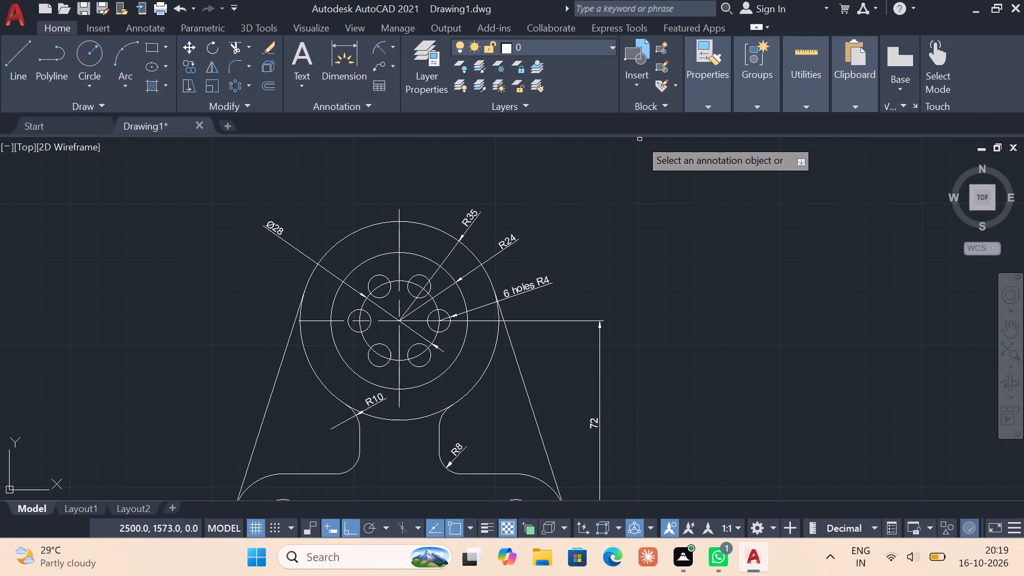
key("Escape")
key("Escape")
key("Escape")
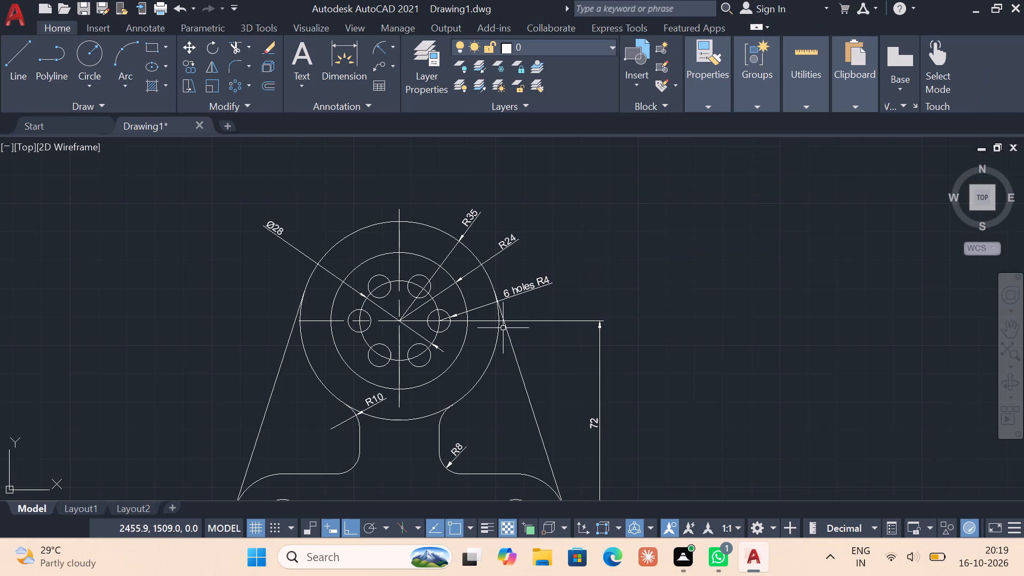
key("Escape")
key("Escape")
key("Escape")
key("Escape")
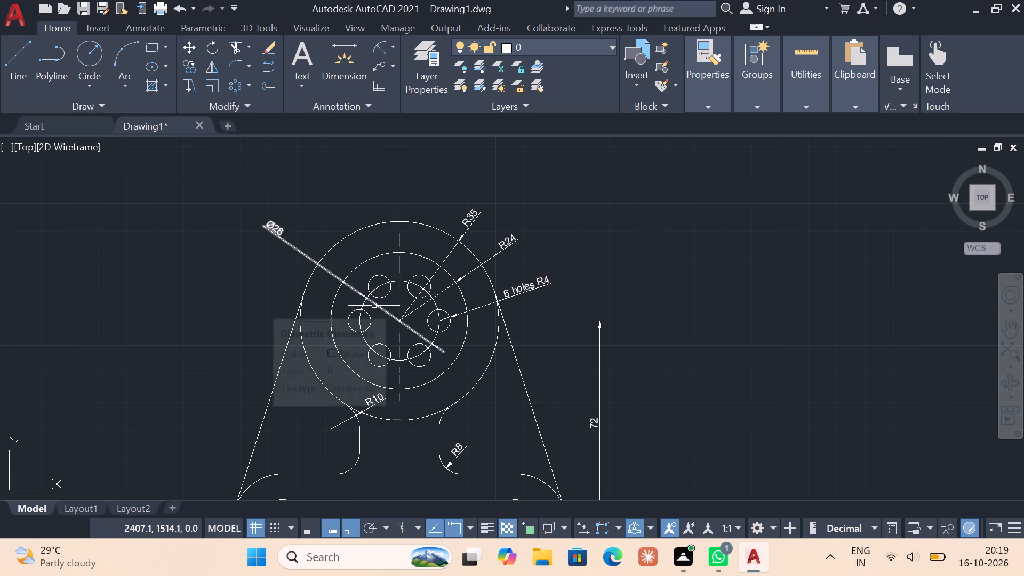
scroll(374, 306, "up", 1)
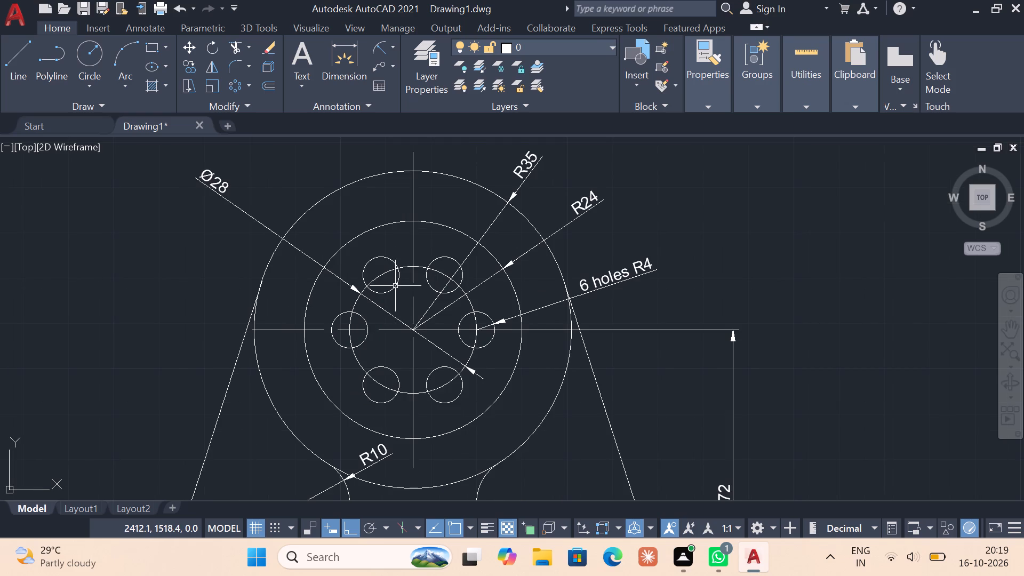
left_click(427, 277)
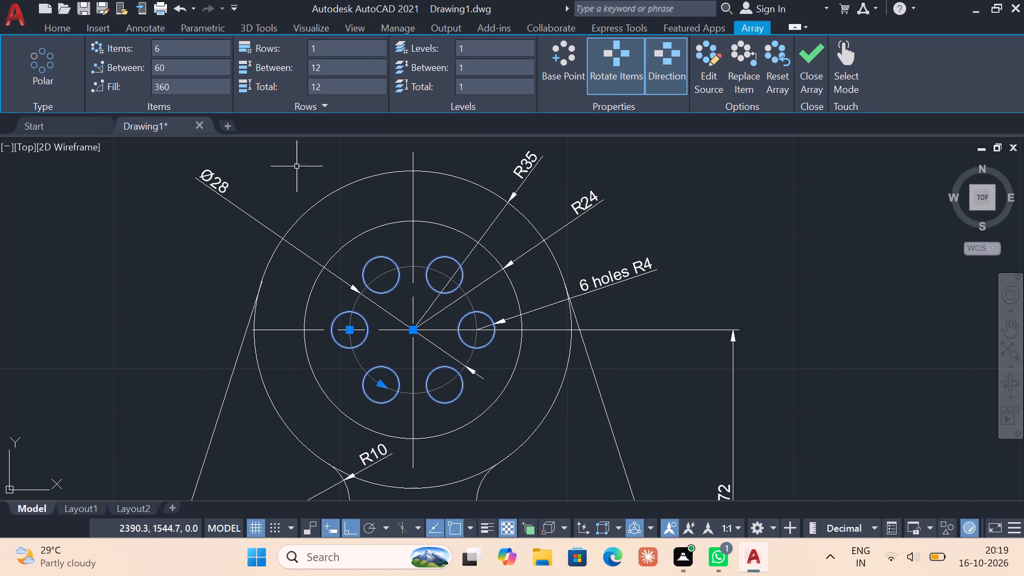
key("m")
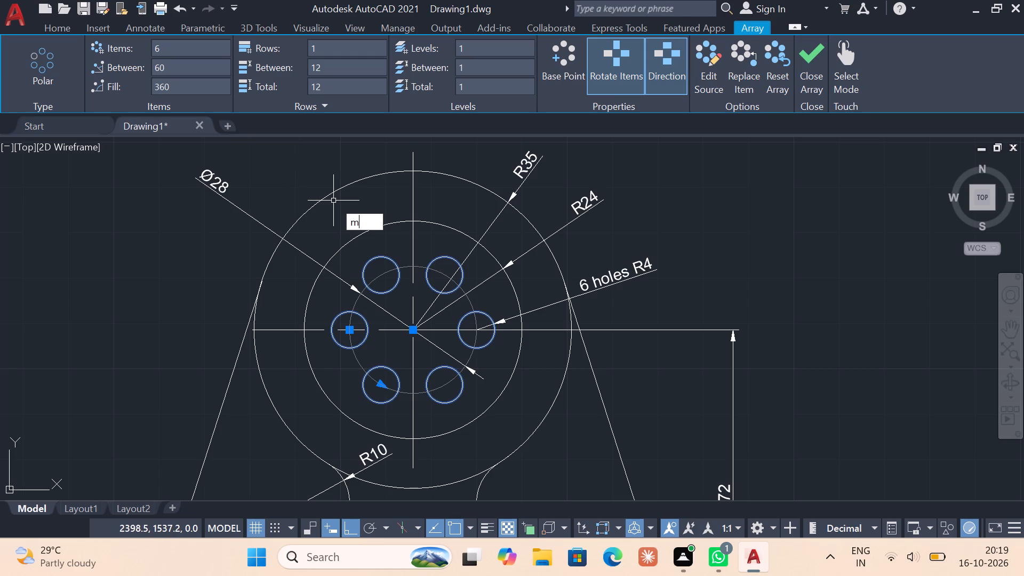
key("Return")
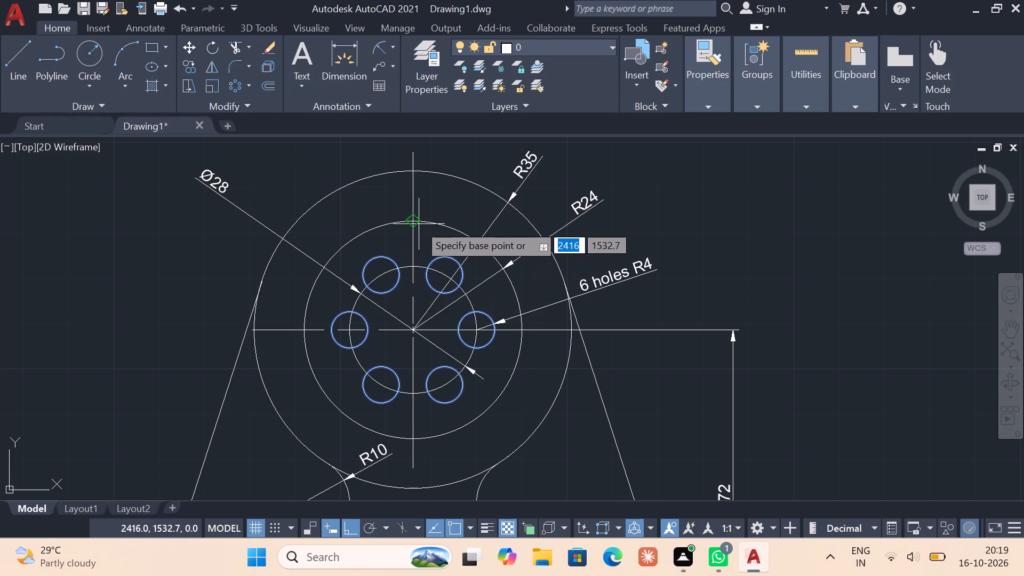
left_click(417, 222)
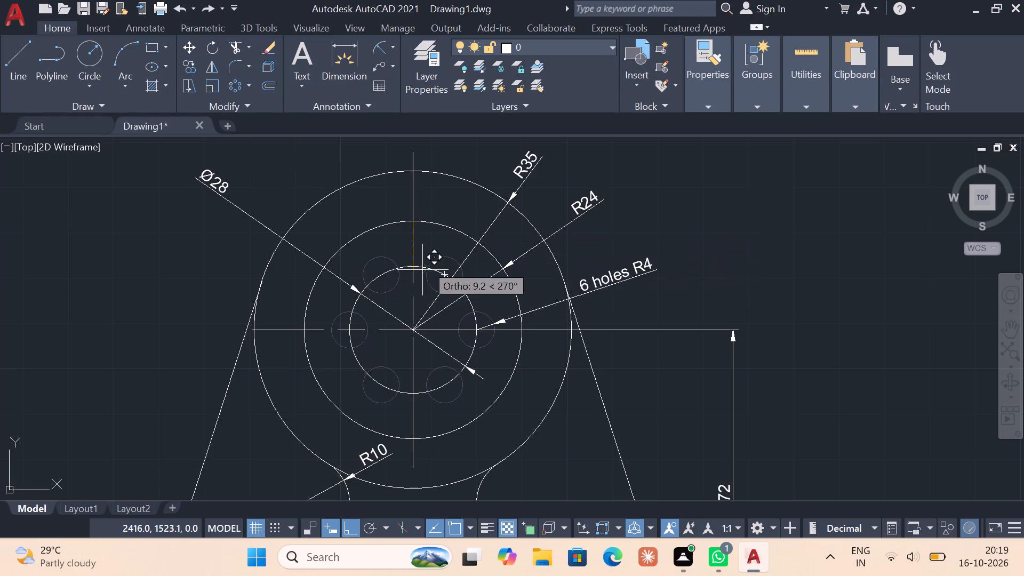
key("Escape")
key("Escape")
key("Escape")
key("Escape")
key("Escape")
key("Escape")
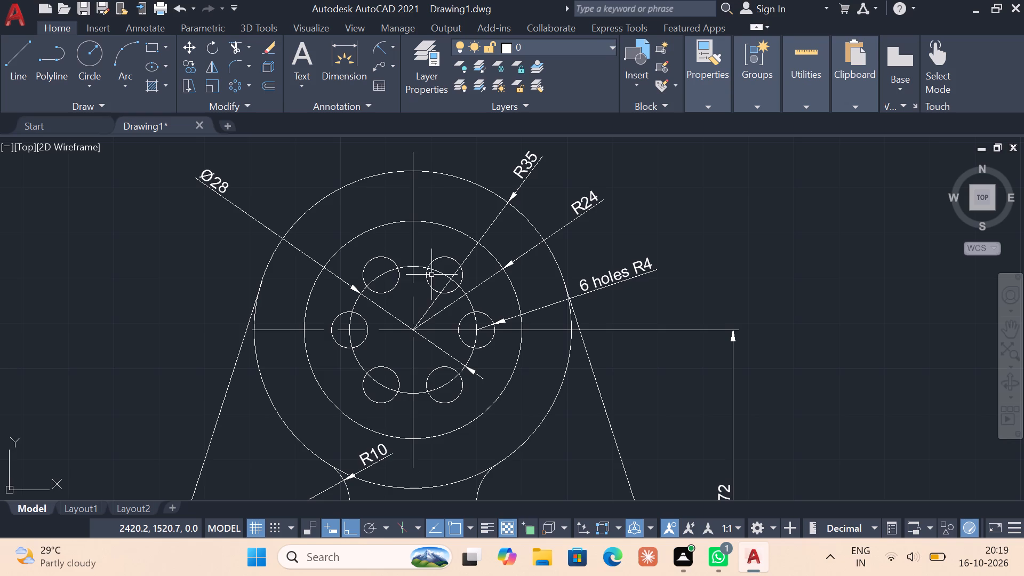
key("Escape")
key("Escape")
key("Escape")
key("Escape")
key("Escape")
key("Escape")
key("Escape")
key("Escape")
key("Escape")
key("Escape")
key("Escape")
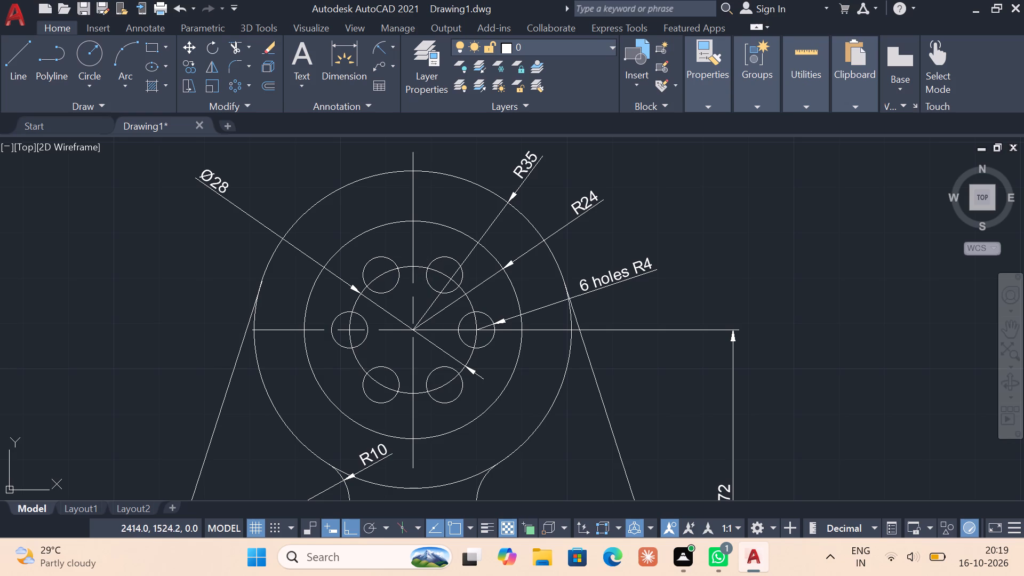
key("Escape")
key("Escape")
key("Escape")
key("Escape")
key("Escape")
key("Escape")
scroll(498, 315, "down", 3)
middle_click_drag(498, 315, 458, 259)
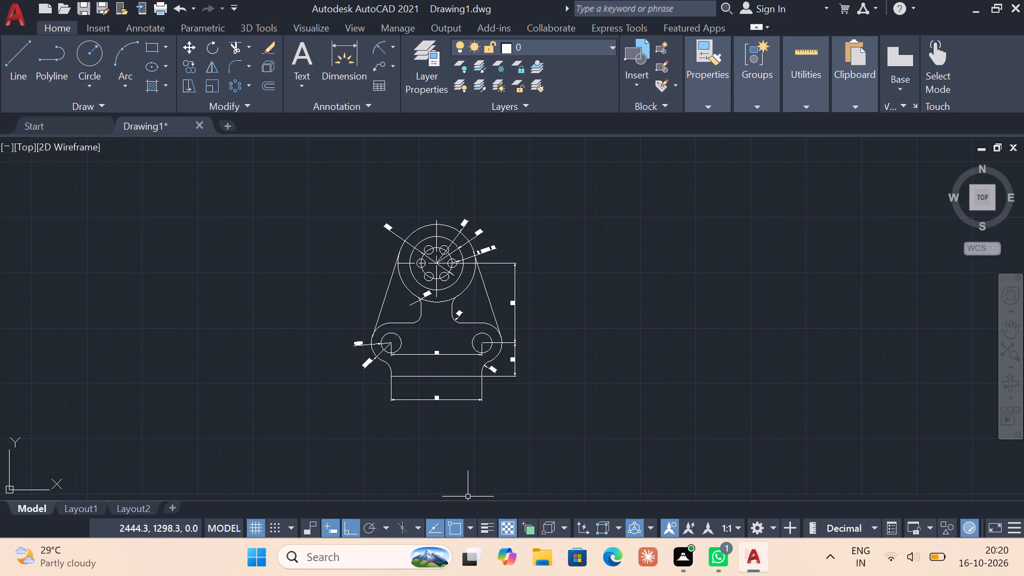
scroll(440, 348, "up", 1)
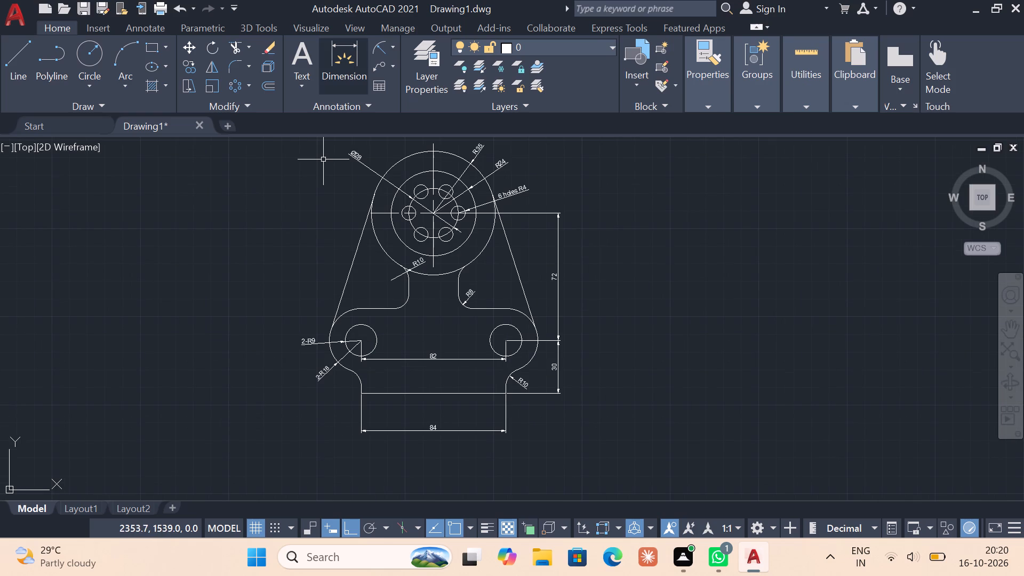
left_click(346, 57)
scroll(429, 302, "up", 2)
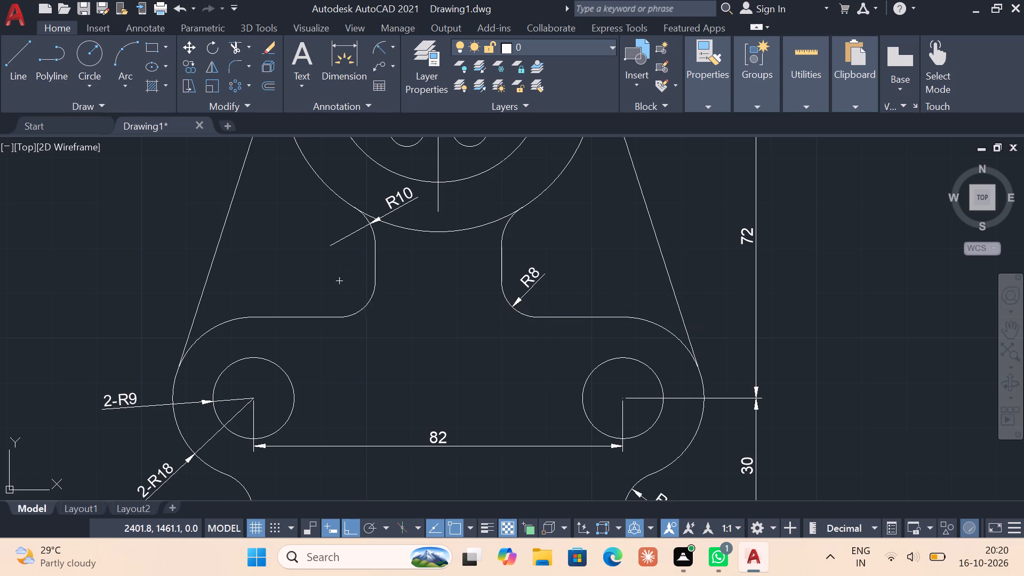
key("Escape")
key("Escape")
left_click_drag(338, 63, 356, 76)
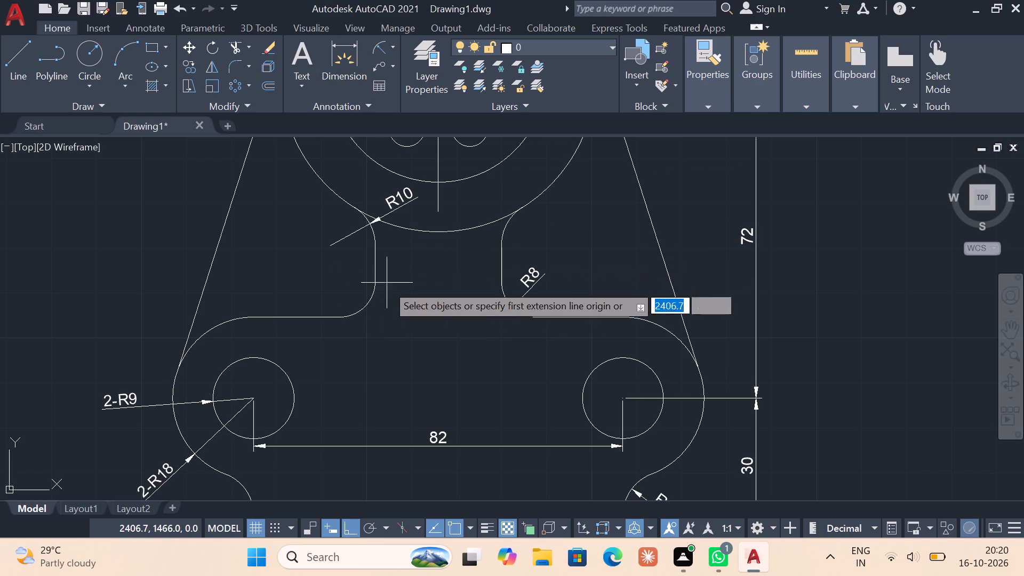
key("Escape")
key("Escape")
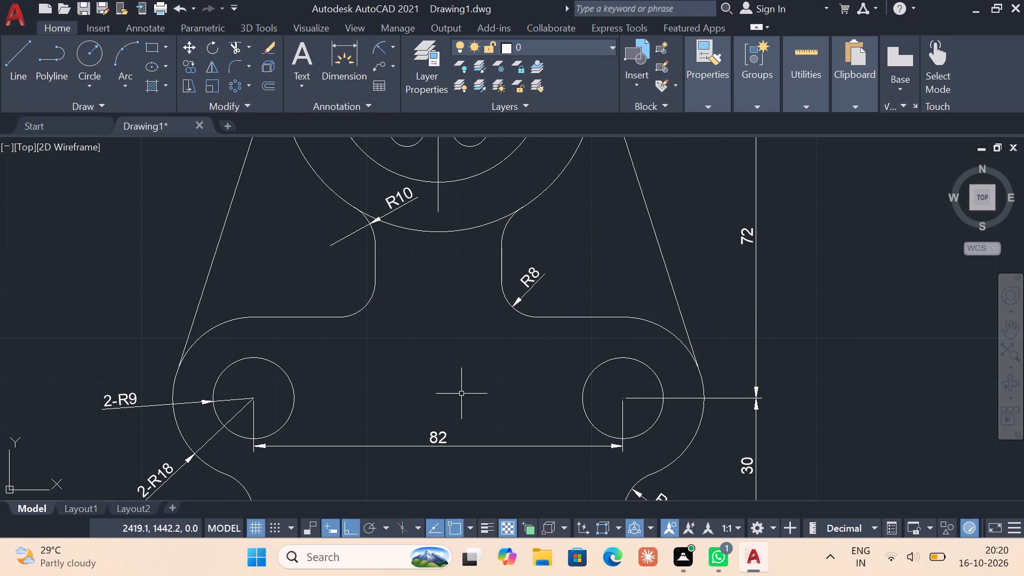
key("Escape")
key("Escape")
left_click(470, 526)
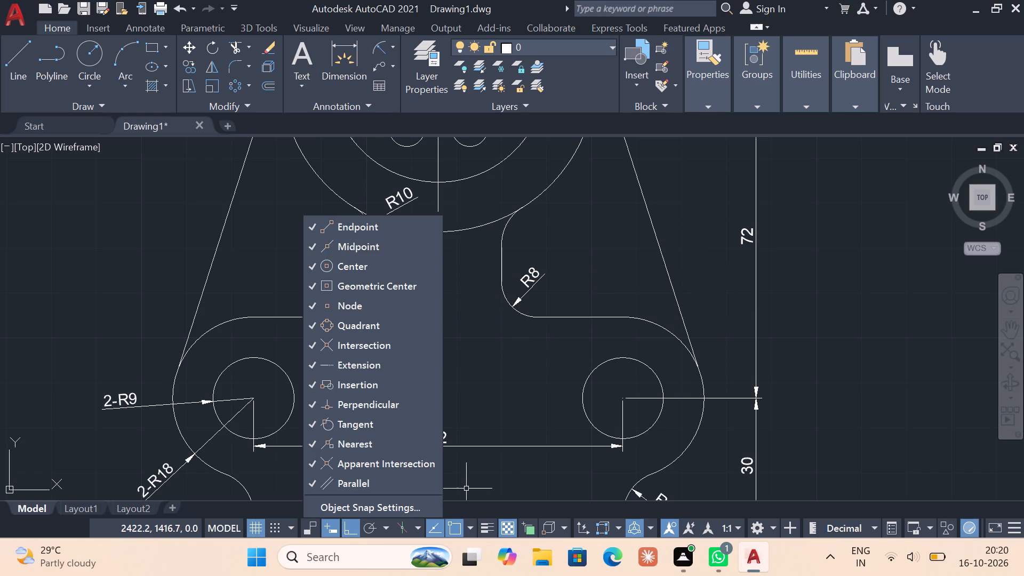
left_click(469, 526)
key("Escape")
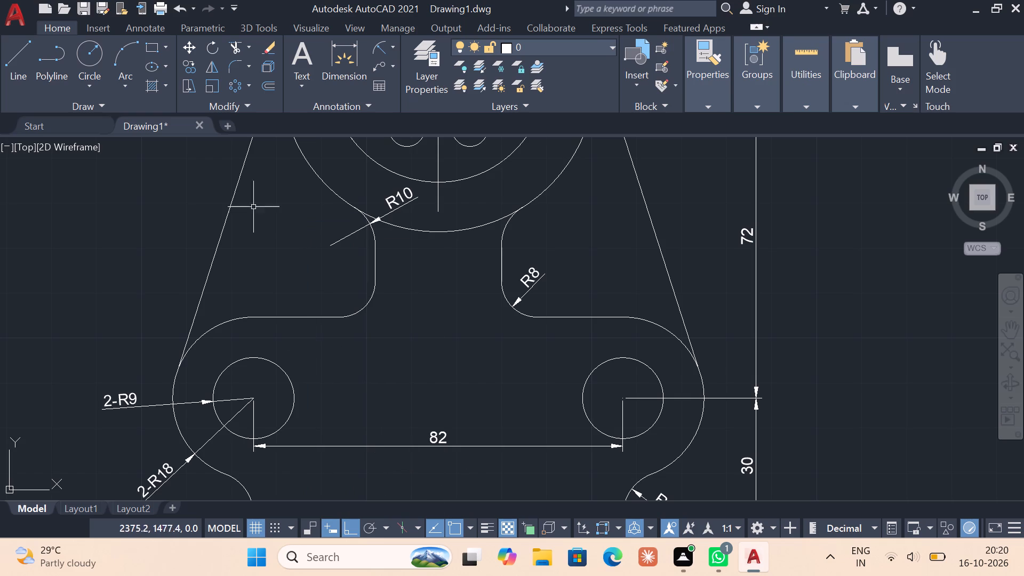
Add a horizontal linear dimension between the neck's two vertical sides, placed below the neck and above the hole-spacing dimension.
left_click(394, 48)
left_click(370, 76)
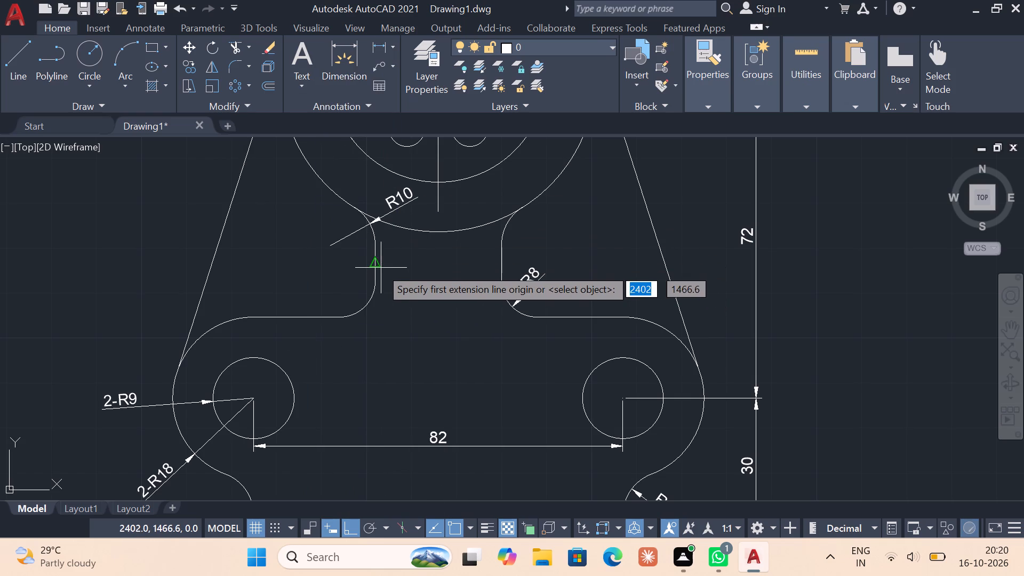
left_click(379, 267)
left_click(497, 263)
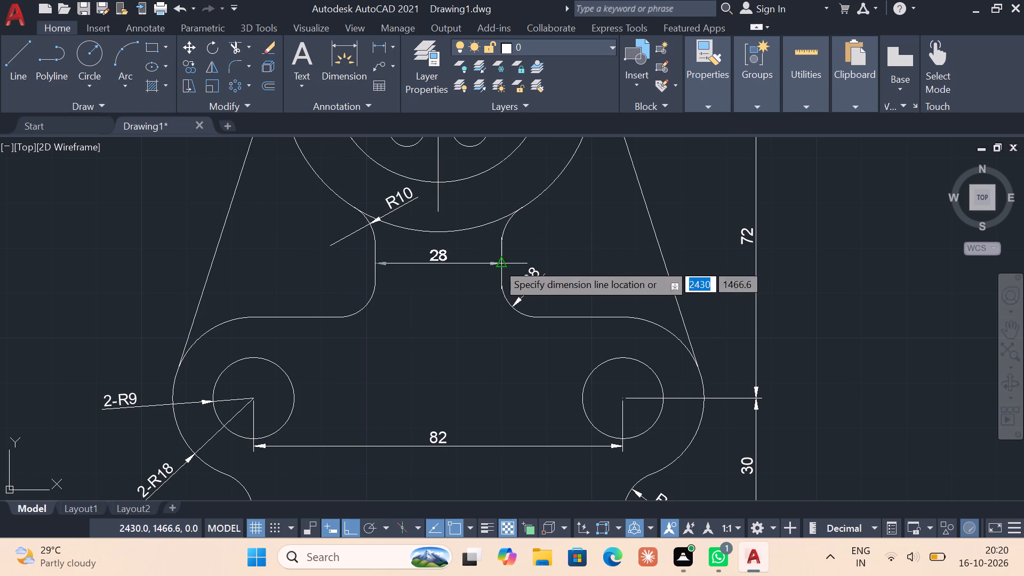
left_click(461, 346)
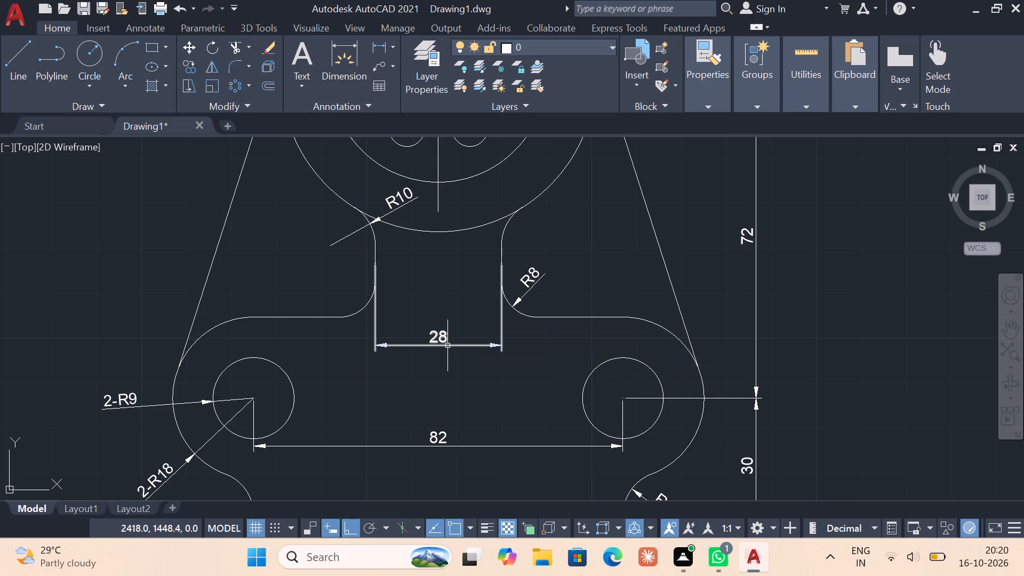
Save the drawing as ex2 in the Documents folder.
key("Escape")
scroll(446, 346, "down", 1)
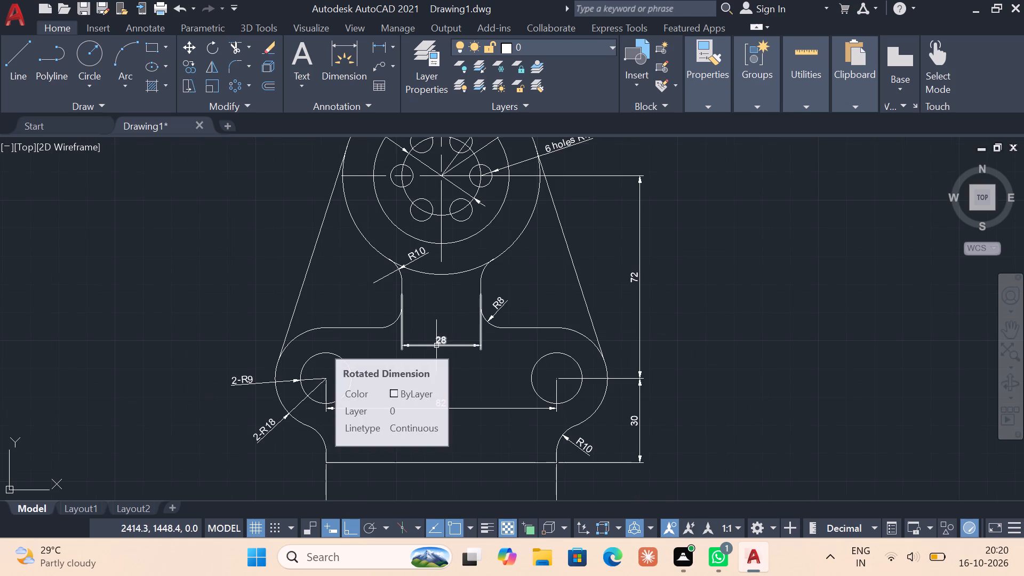
key("ctrl+s")
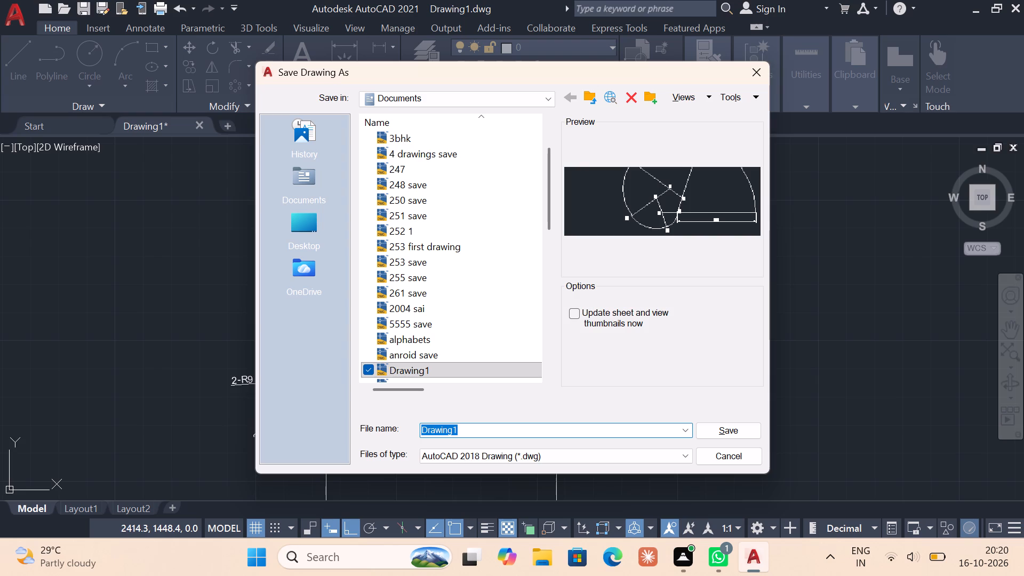
type("ex")
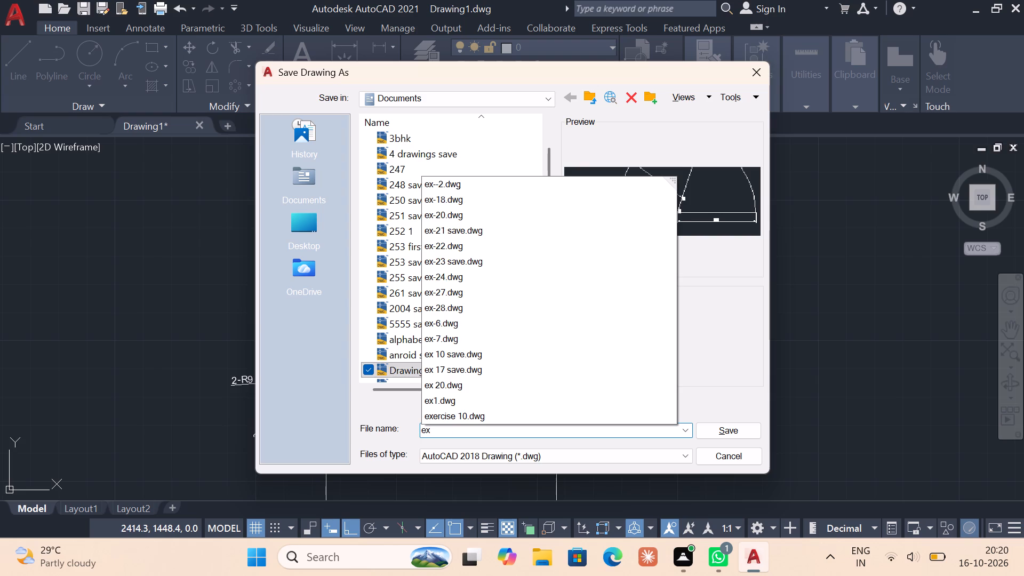
key("2")
left_click(735, 426)
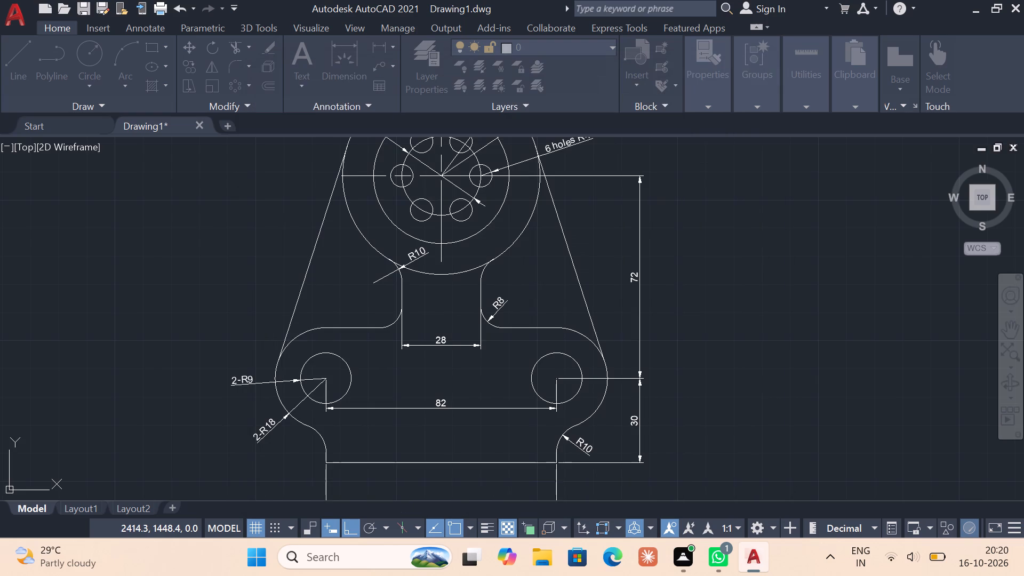
Set up a plot of the drawing with the DWF6 ePlot.pc3 plotter and the acad.ctb plot style table.
scroll(555, 382, "down", 2)
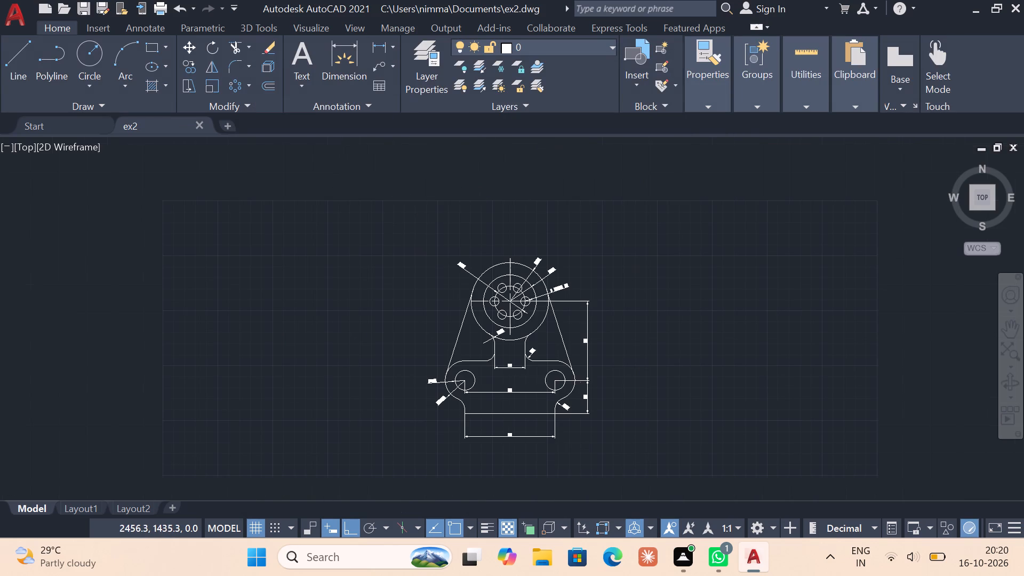
left_click(155, 9)
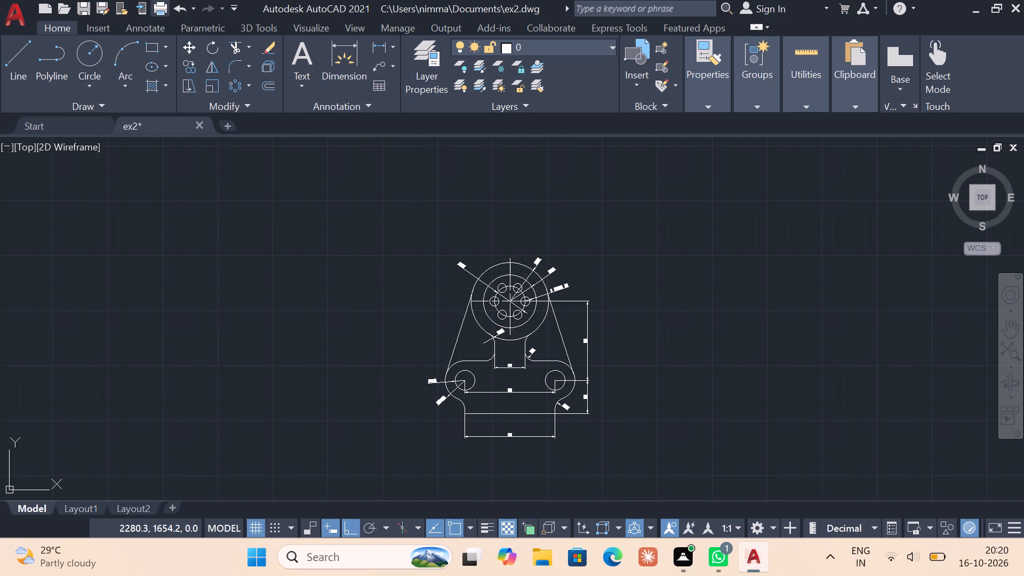
left_click(462, 164)
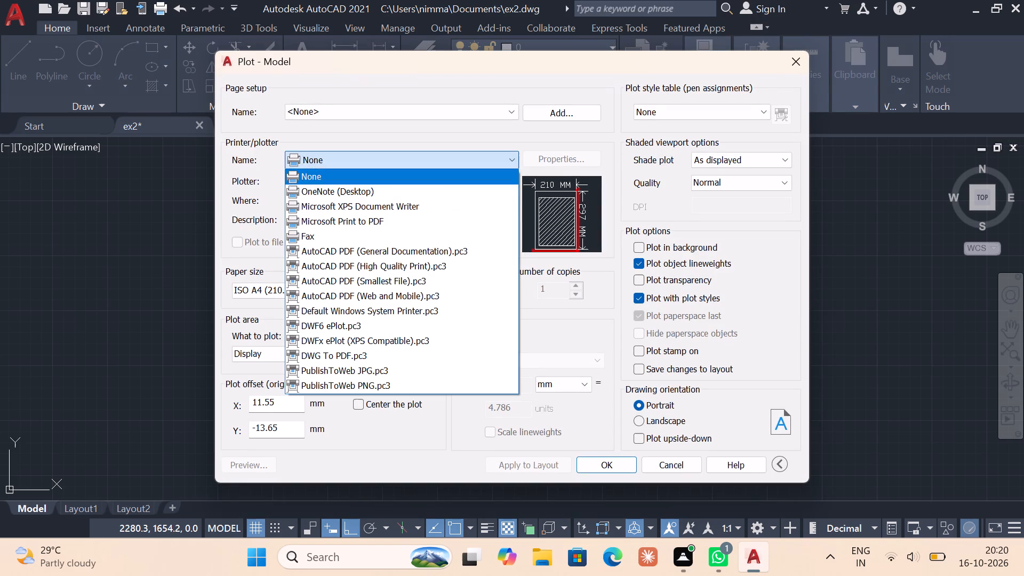
left_click_drag(381, 327, 386, 321)
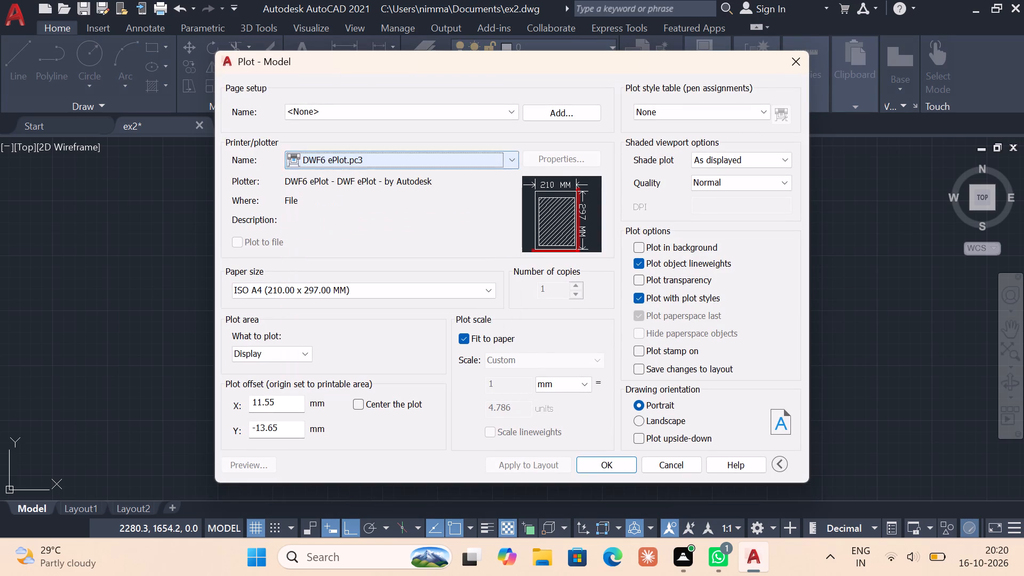
left_click(740, 109)
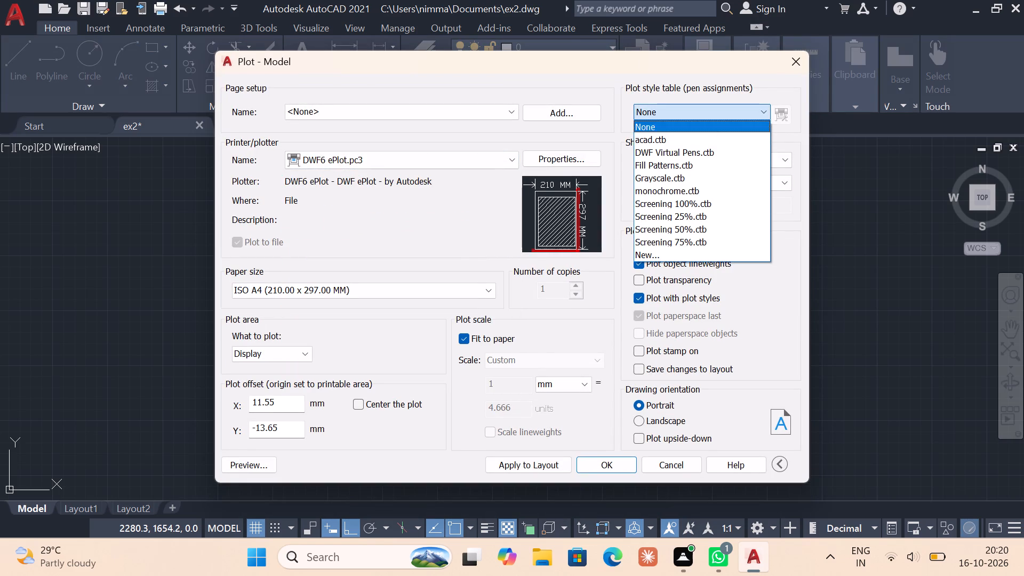
left_click(703, 146)
left_click(511, 308)
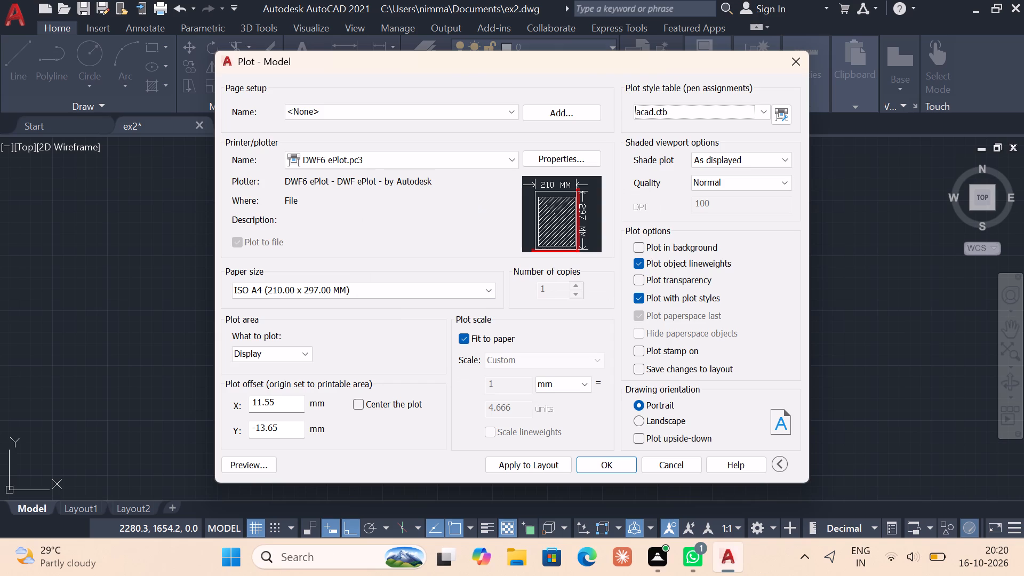
Set the plot area to a window enclosing the whole dimensioned plate.
left_click(294, 354)
left_click(278, 396)
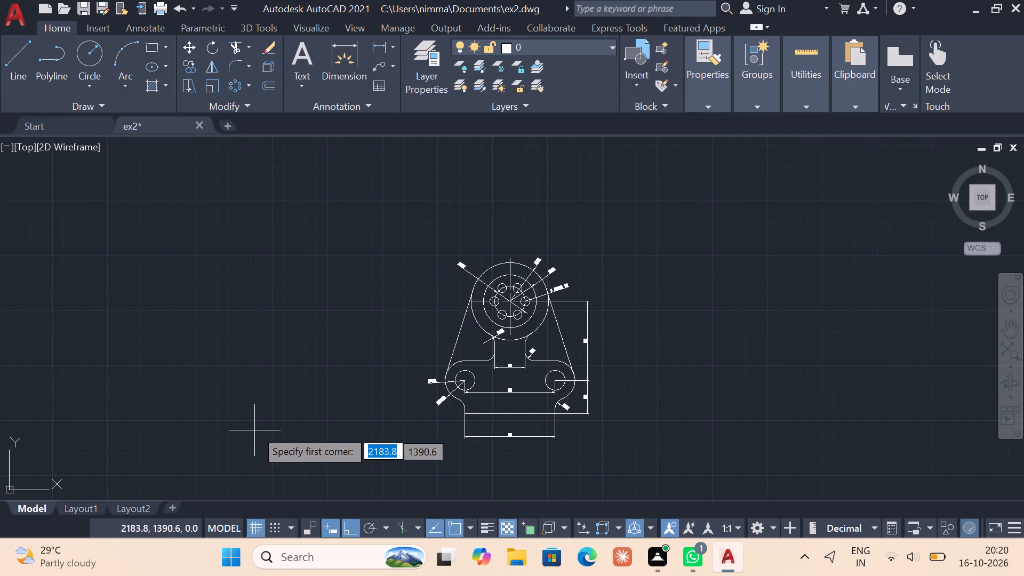
left_click(389, 220)
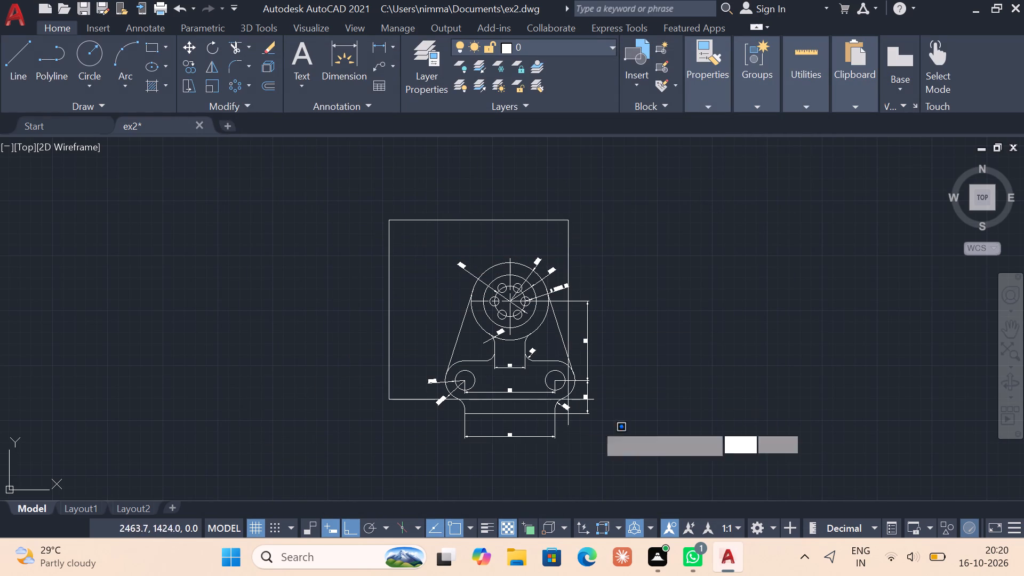
left_click(645, 467)
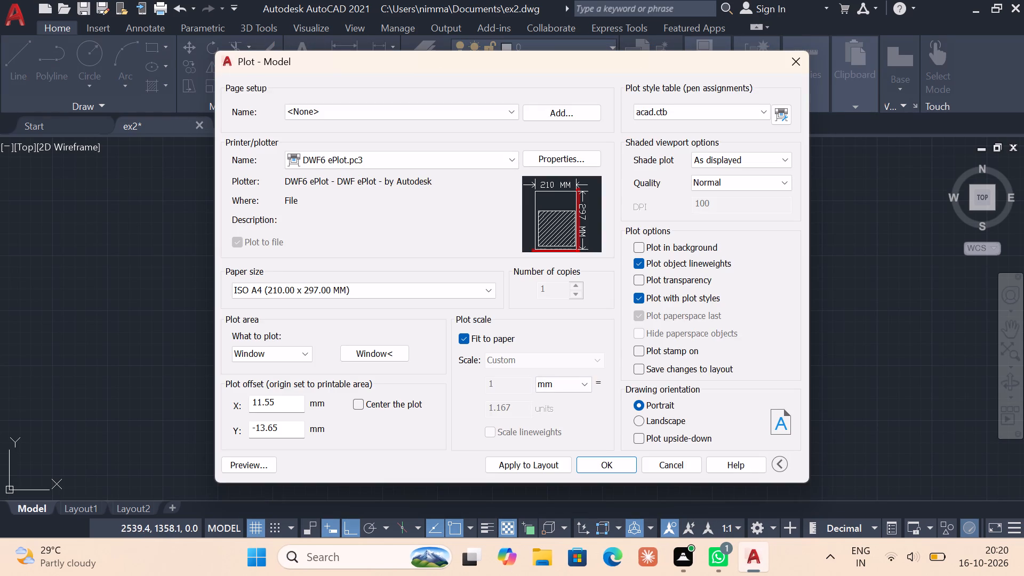
Preview the plot, then plot it to a DWF file in Documents under the suggested file name.
left_click(257, 465)
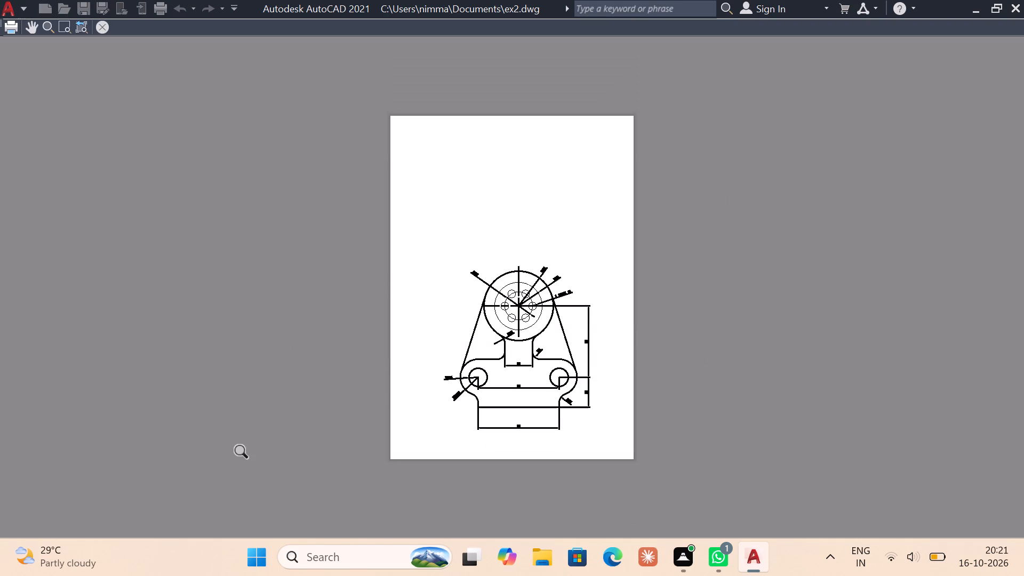
left_click(8, 25)
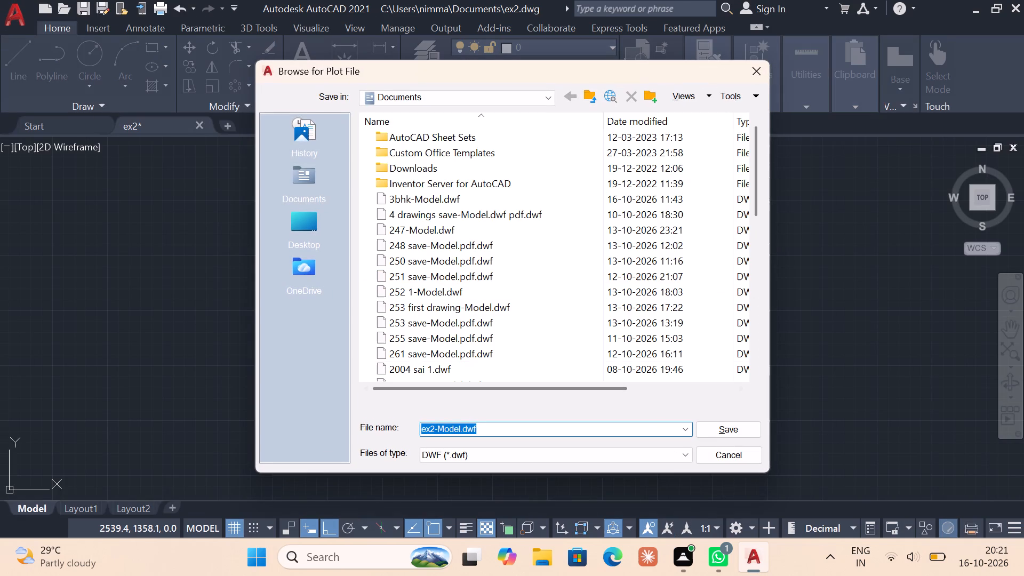
left_click(723, 436)
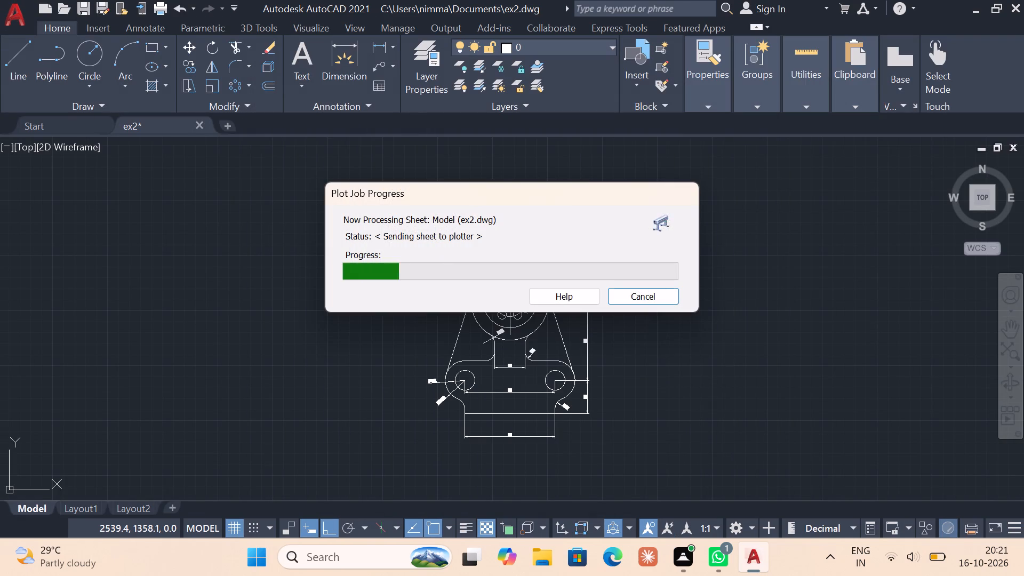
left_click(1002, 454)
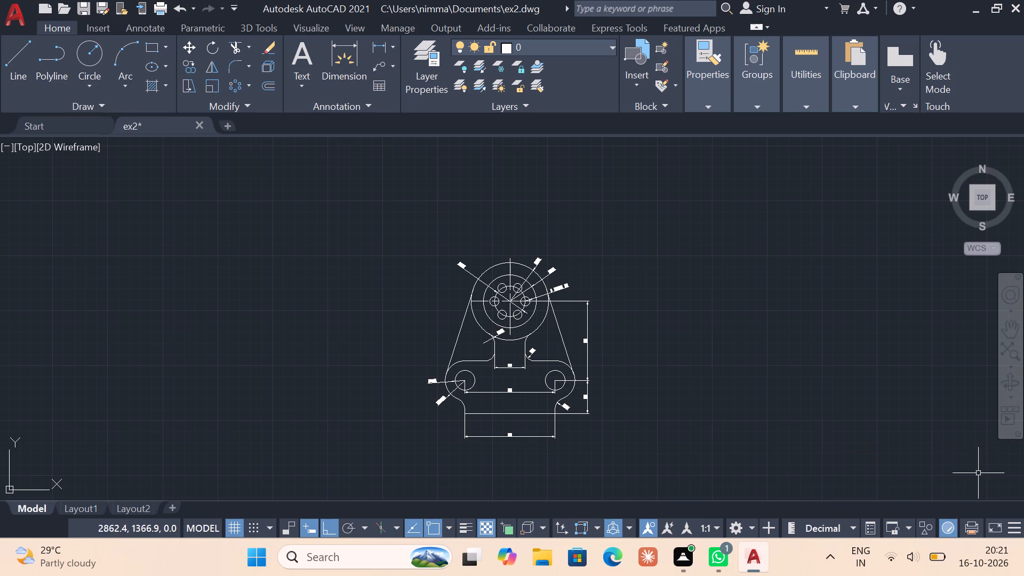